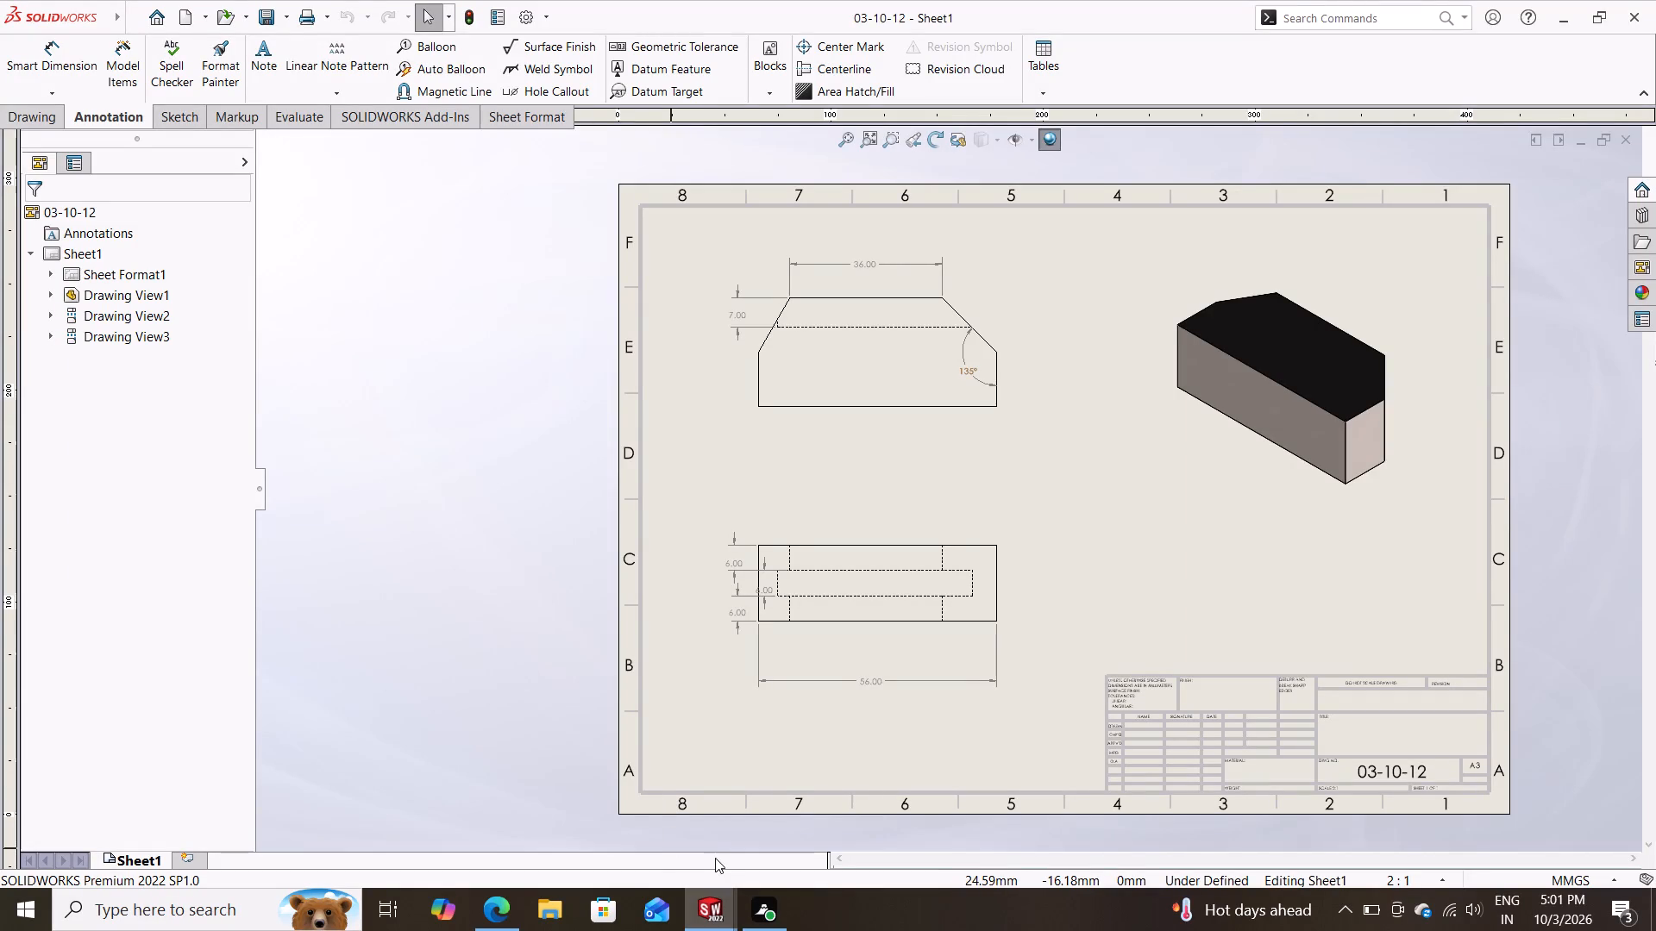
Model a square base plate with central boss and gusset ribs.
Close the open drawing and the 03-10-12 part.
click(728, 928)
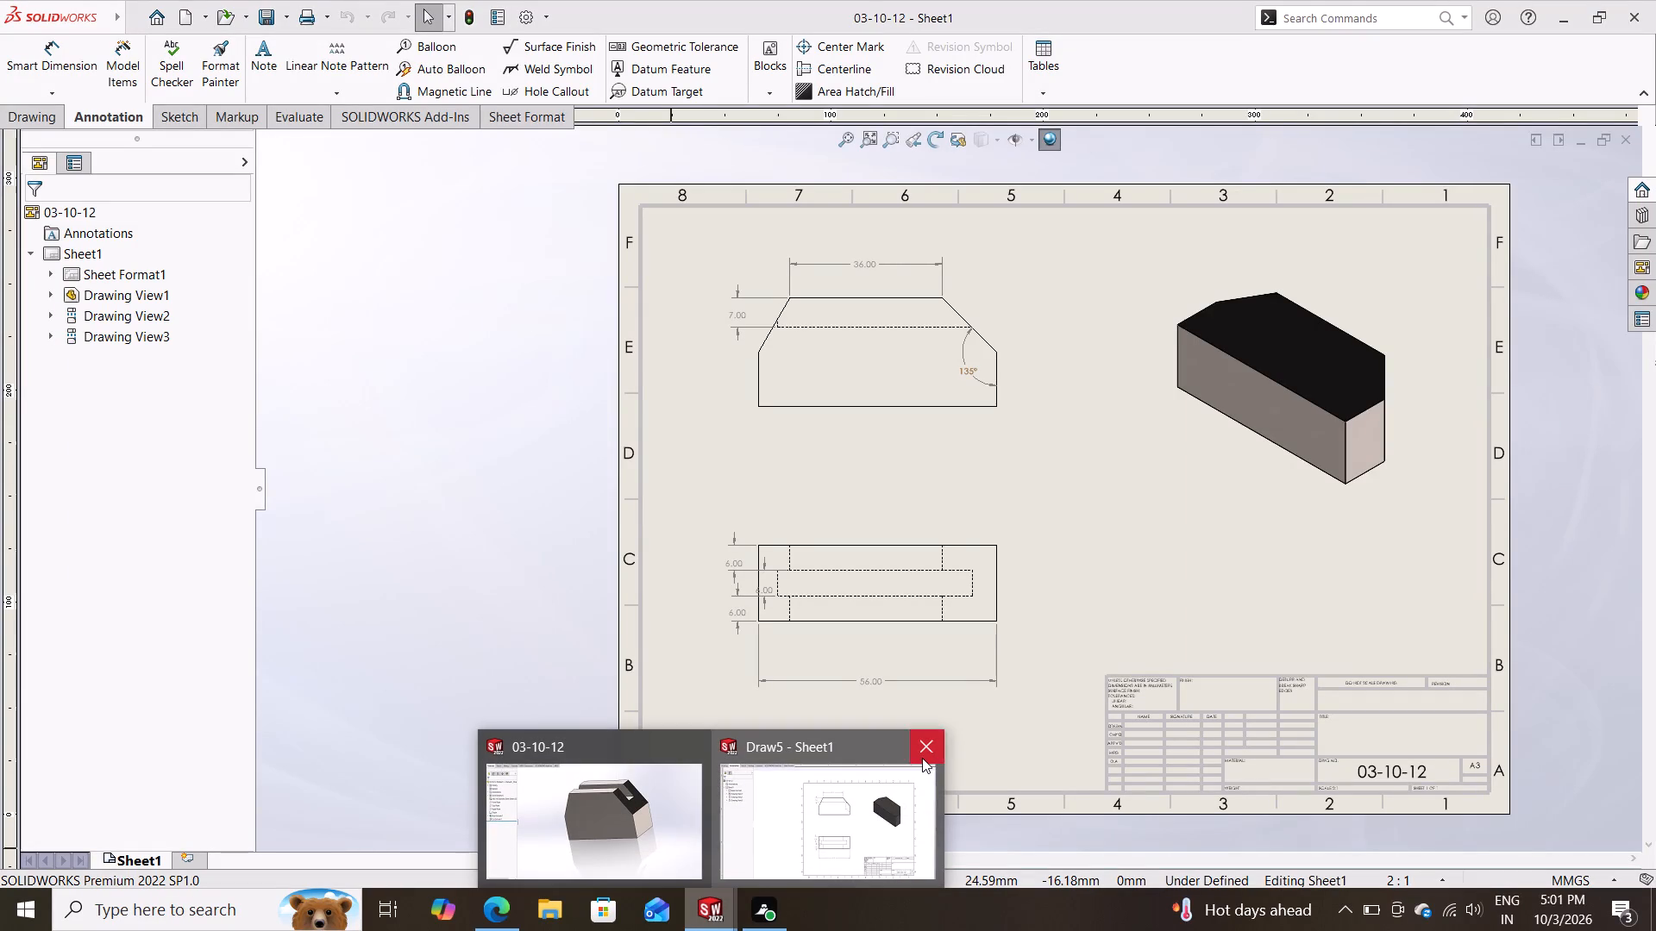
click(922, 758)
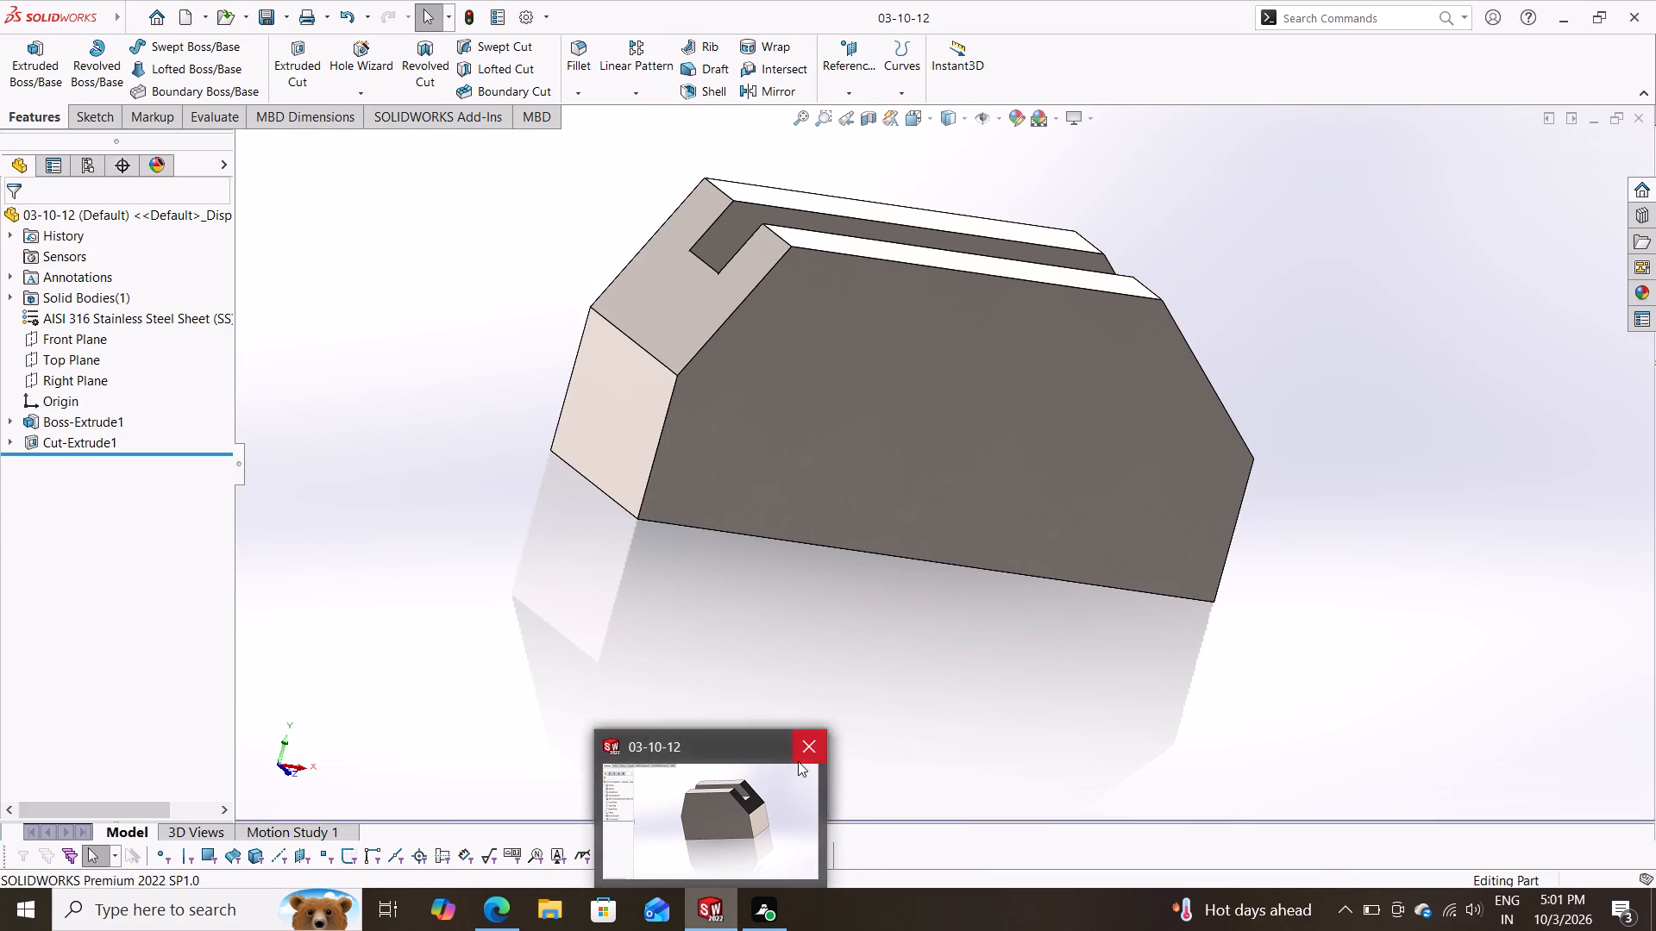
click(813, 744)
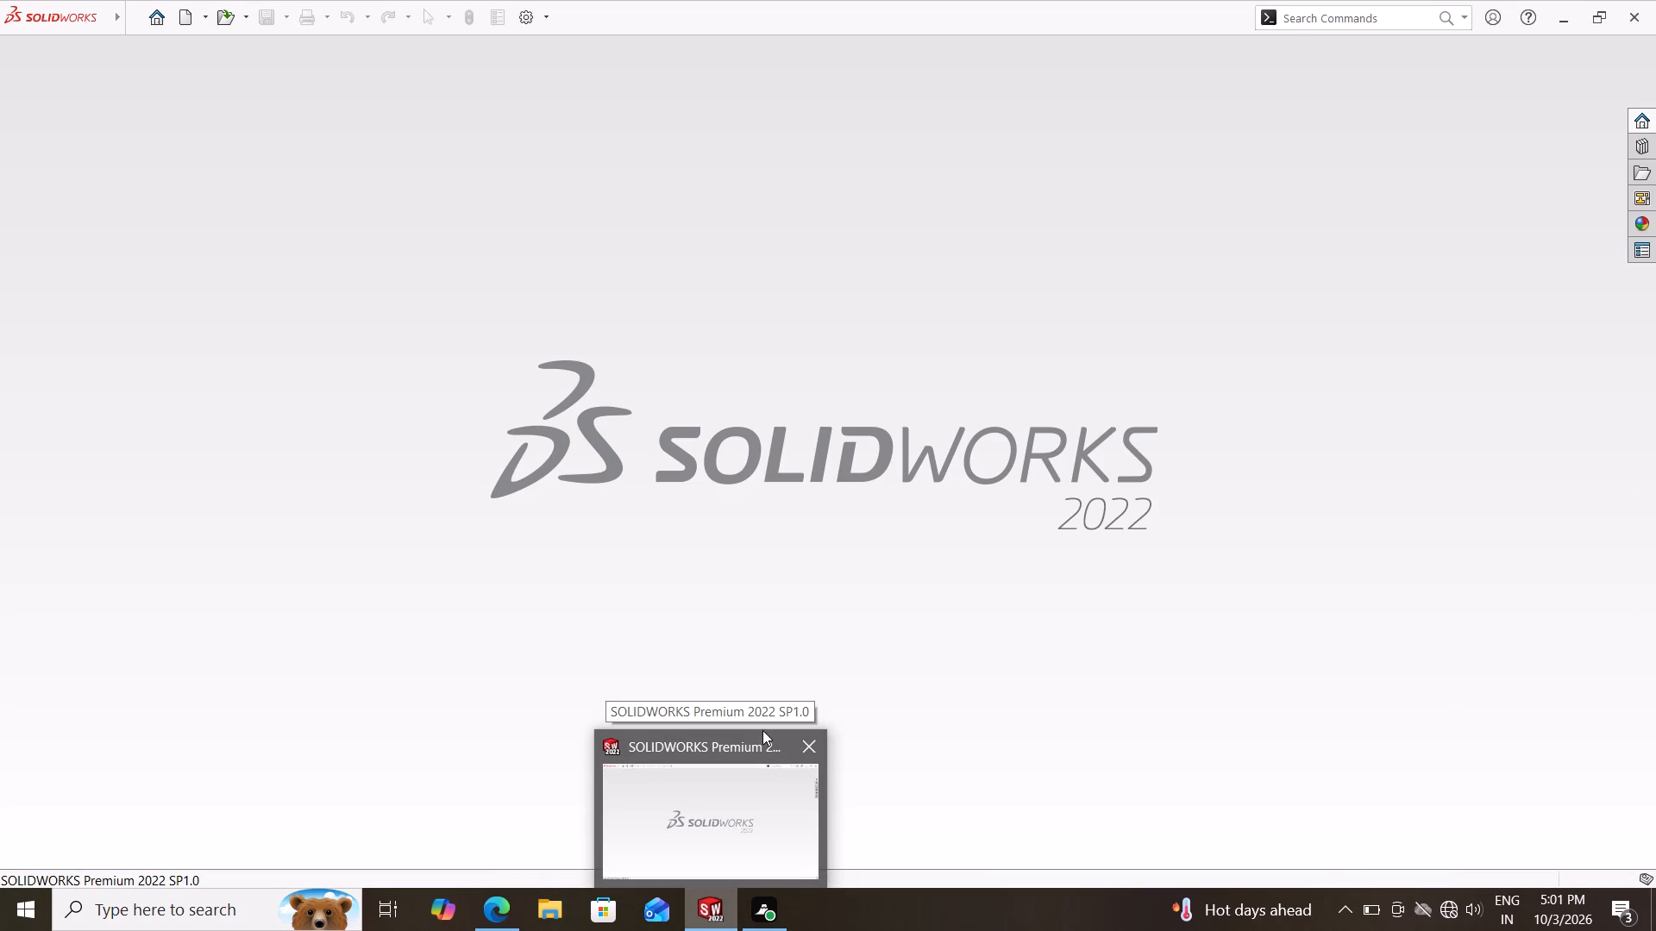
Create a new part document.
click(191, 11)
click(716, 672)
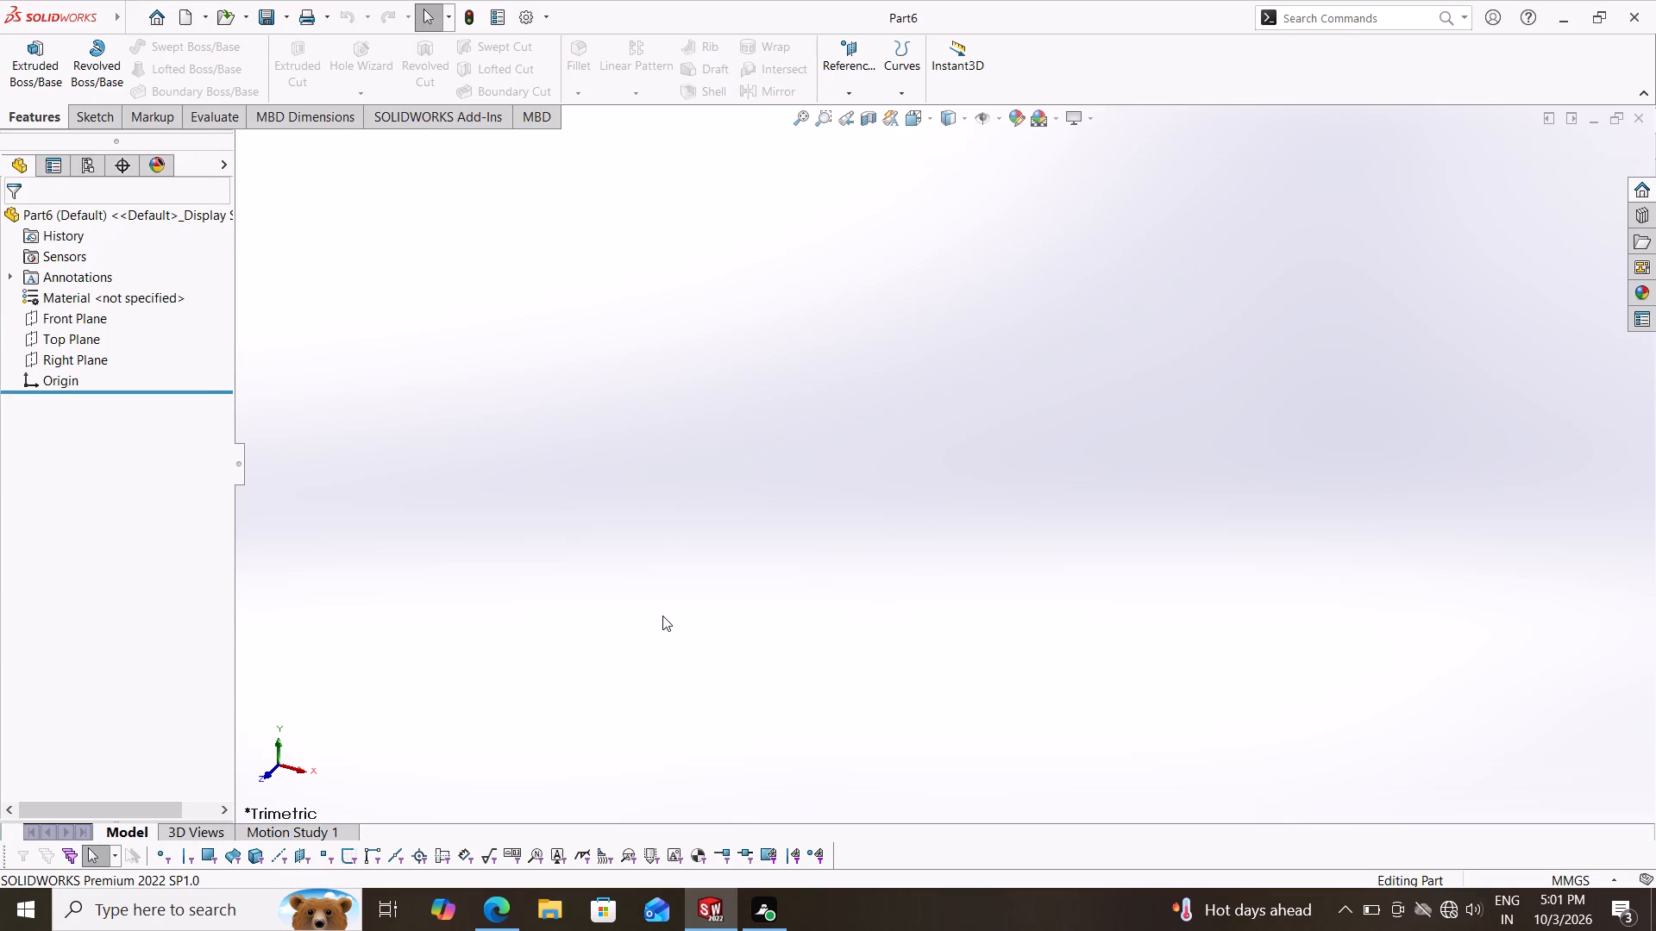
Sketch a center rectangle about 172 by 89 mm on the Front Plane, centred on the origin.
click(41, 321)
click(54, 299)
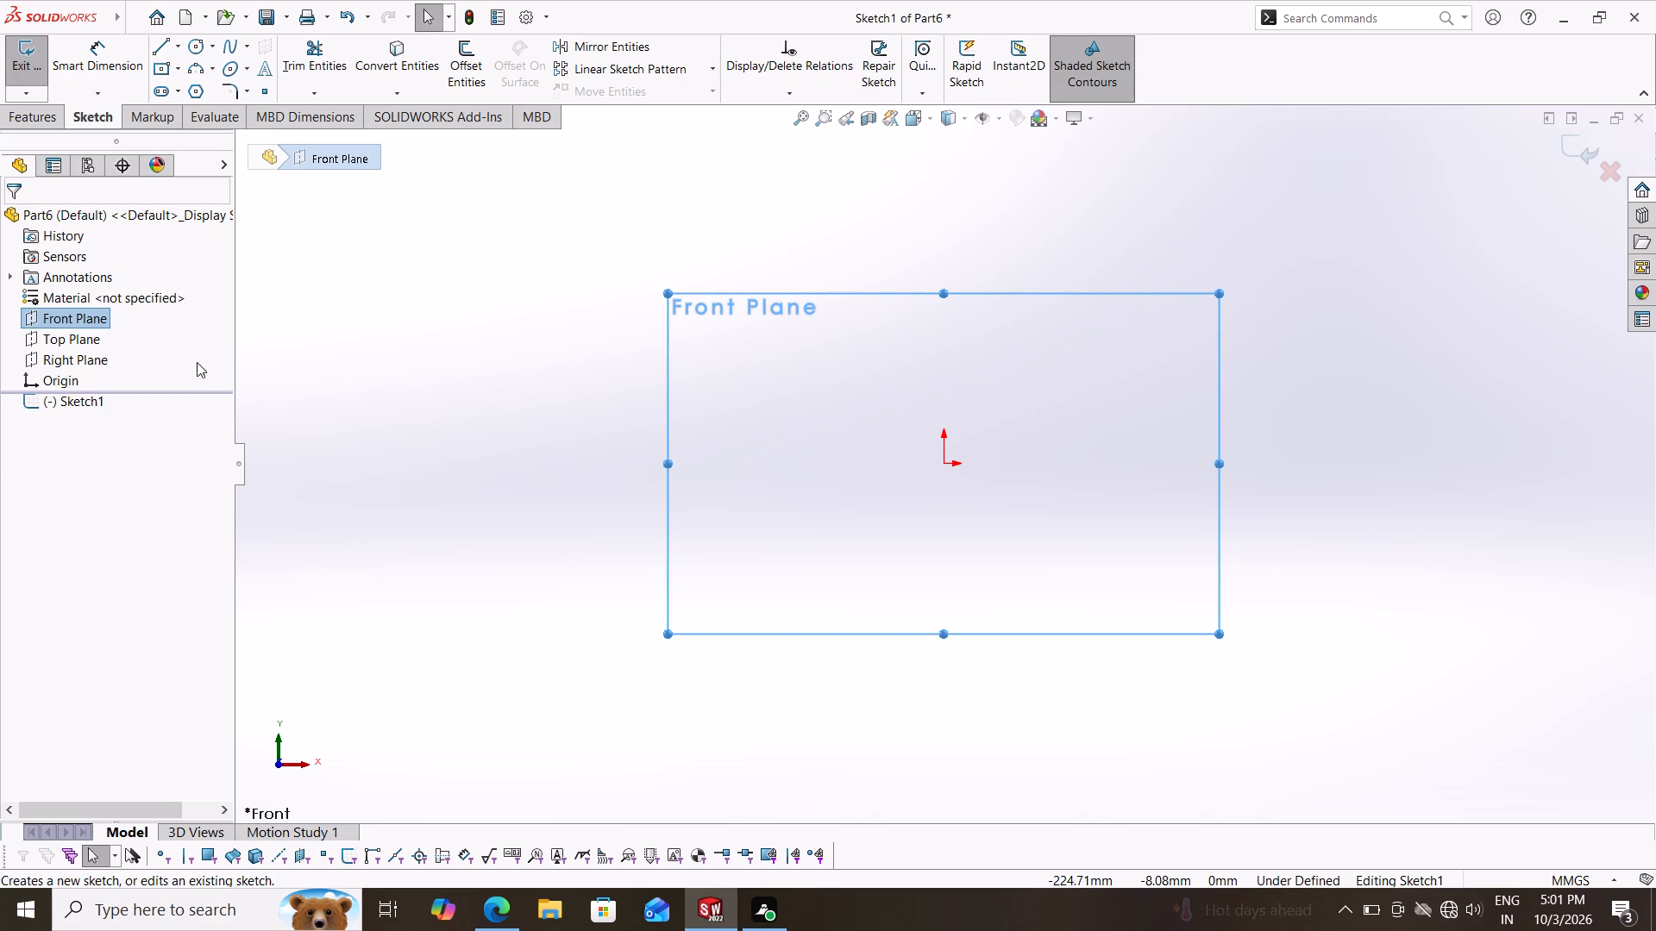
click(182, 73)
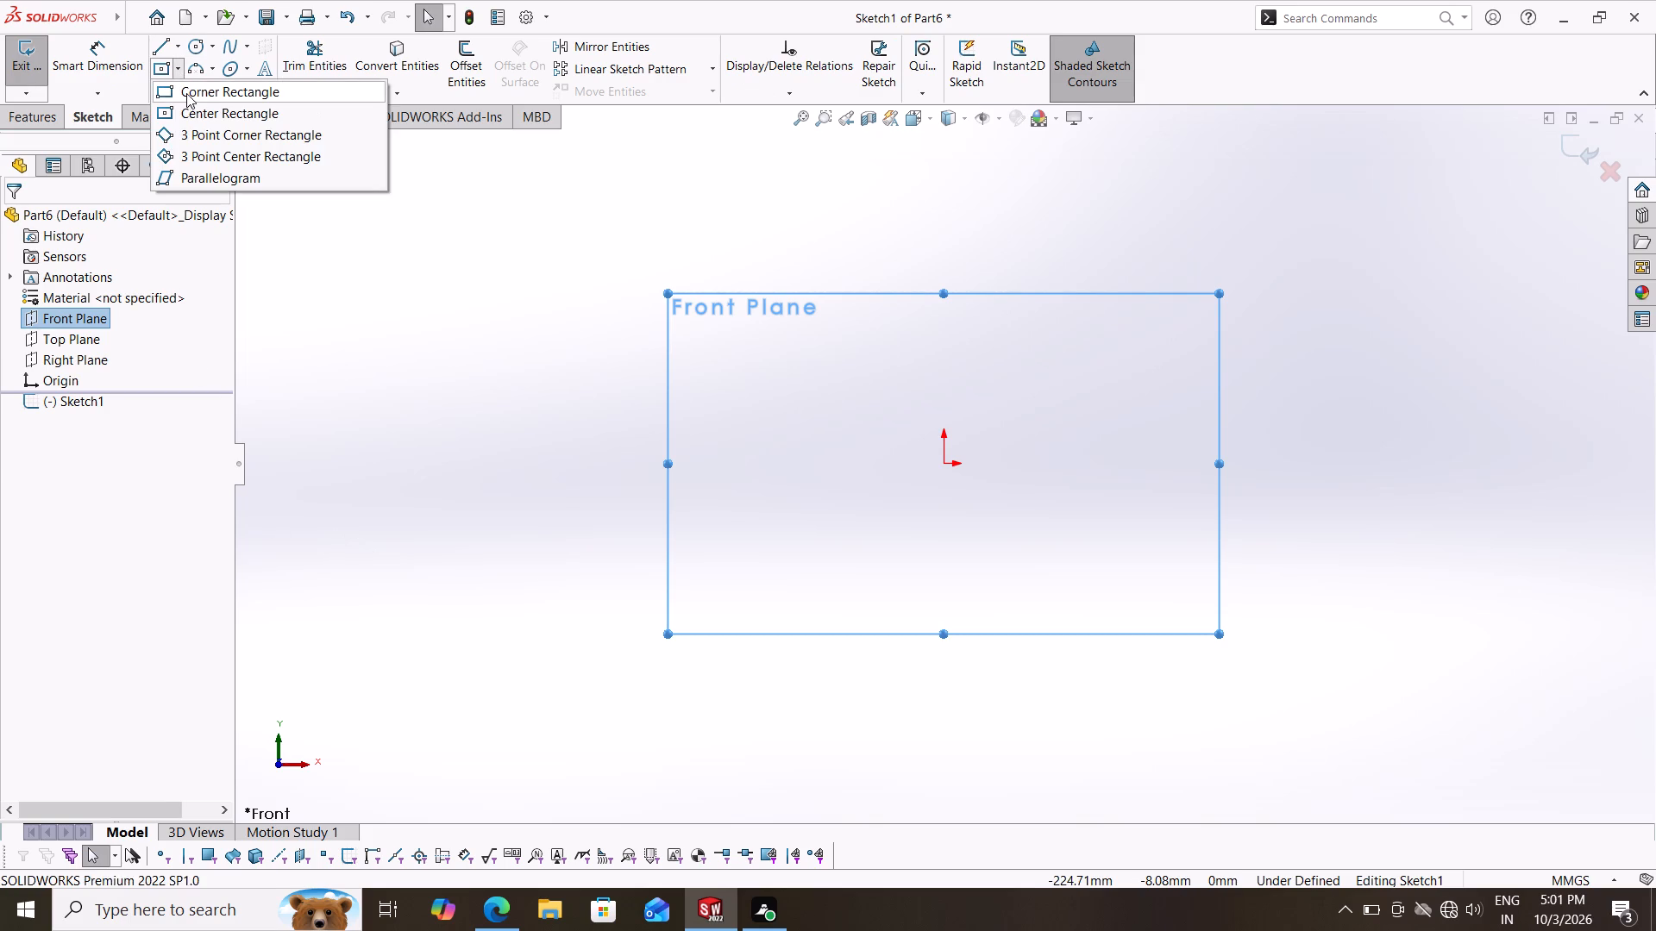
click(190, 109)
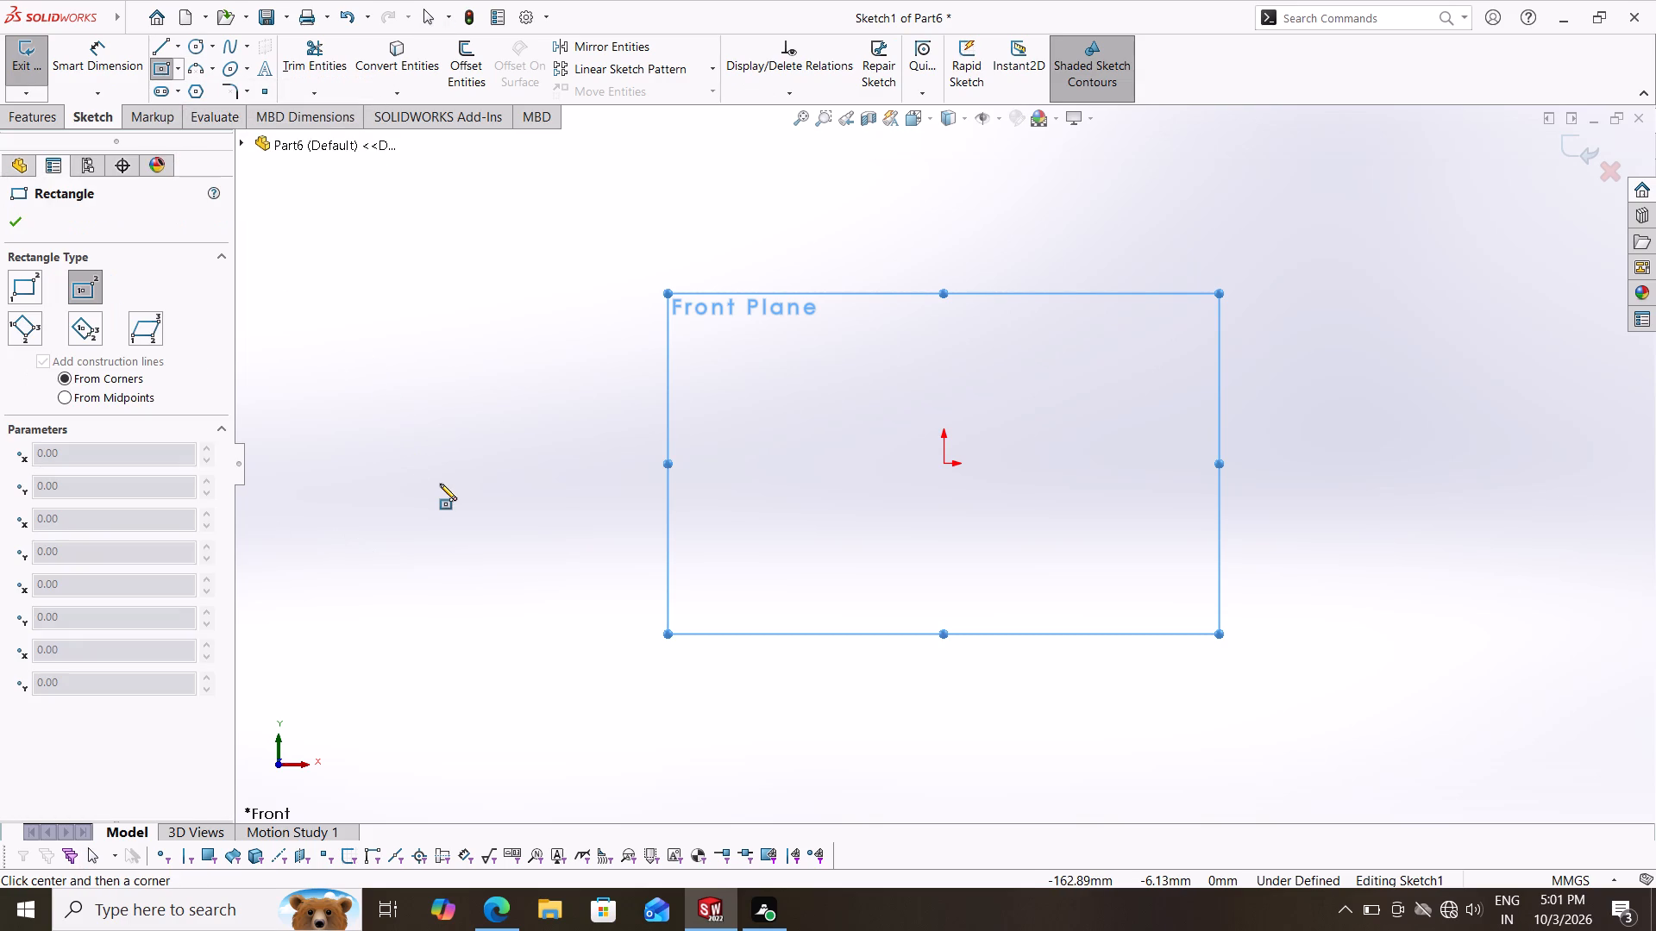
click(944, 462)
click(1209, 601)
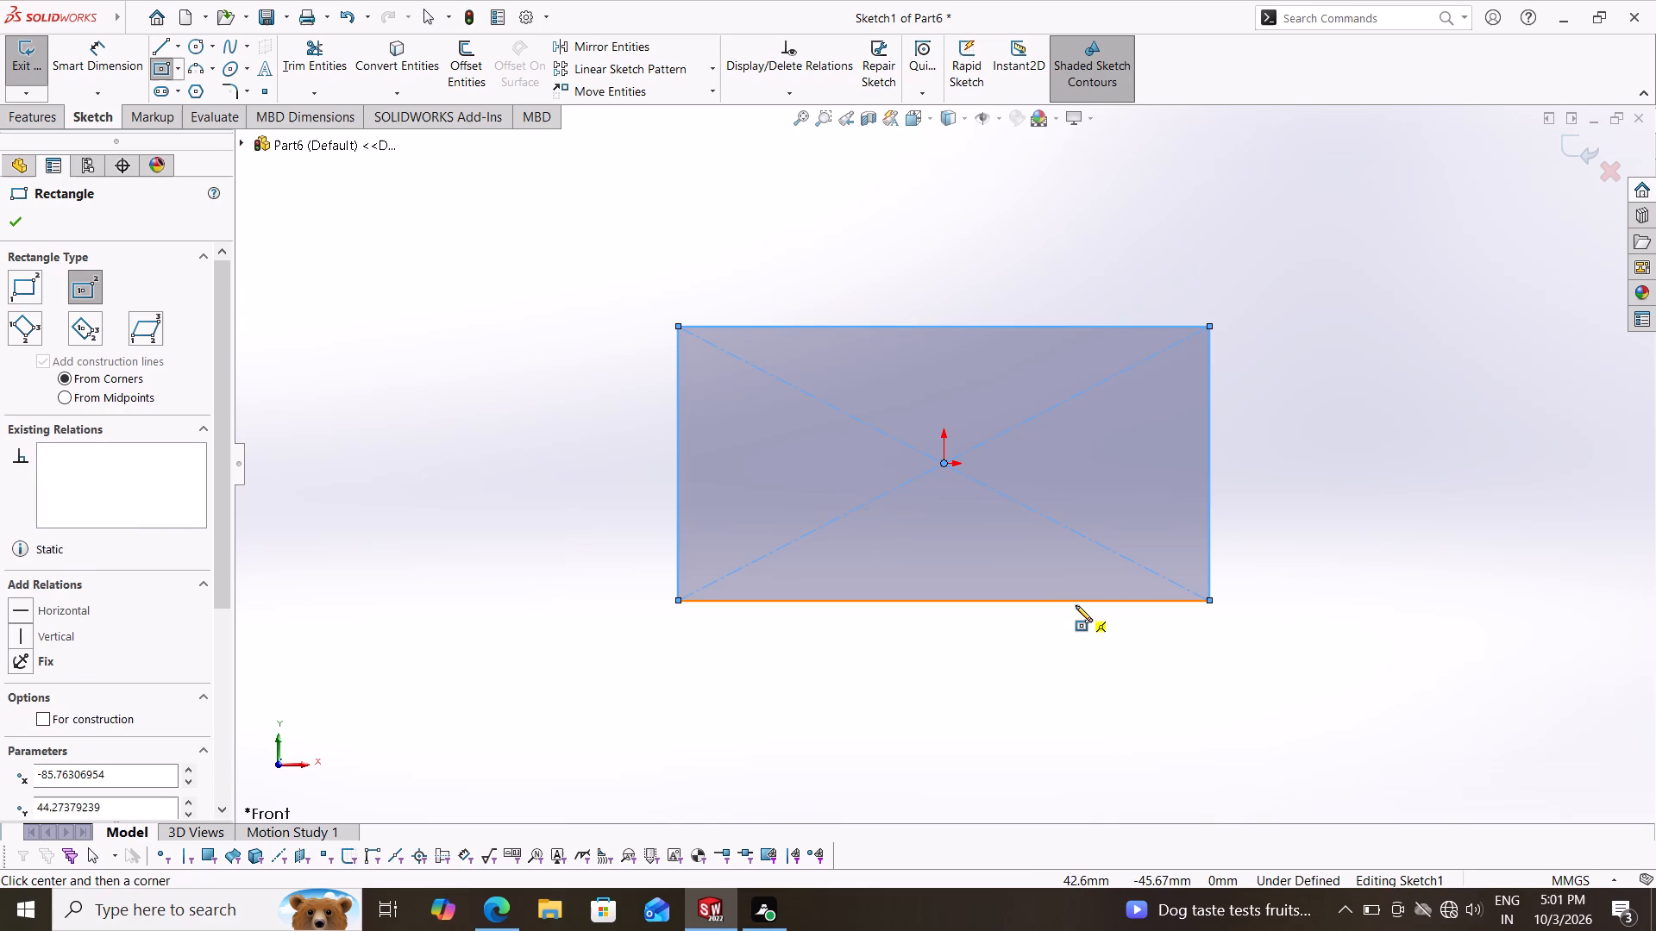
Dimension the rectangle's height and width to 100 mm each.
click(91, 47)
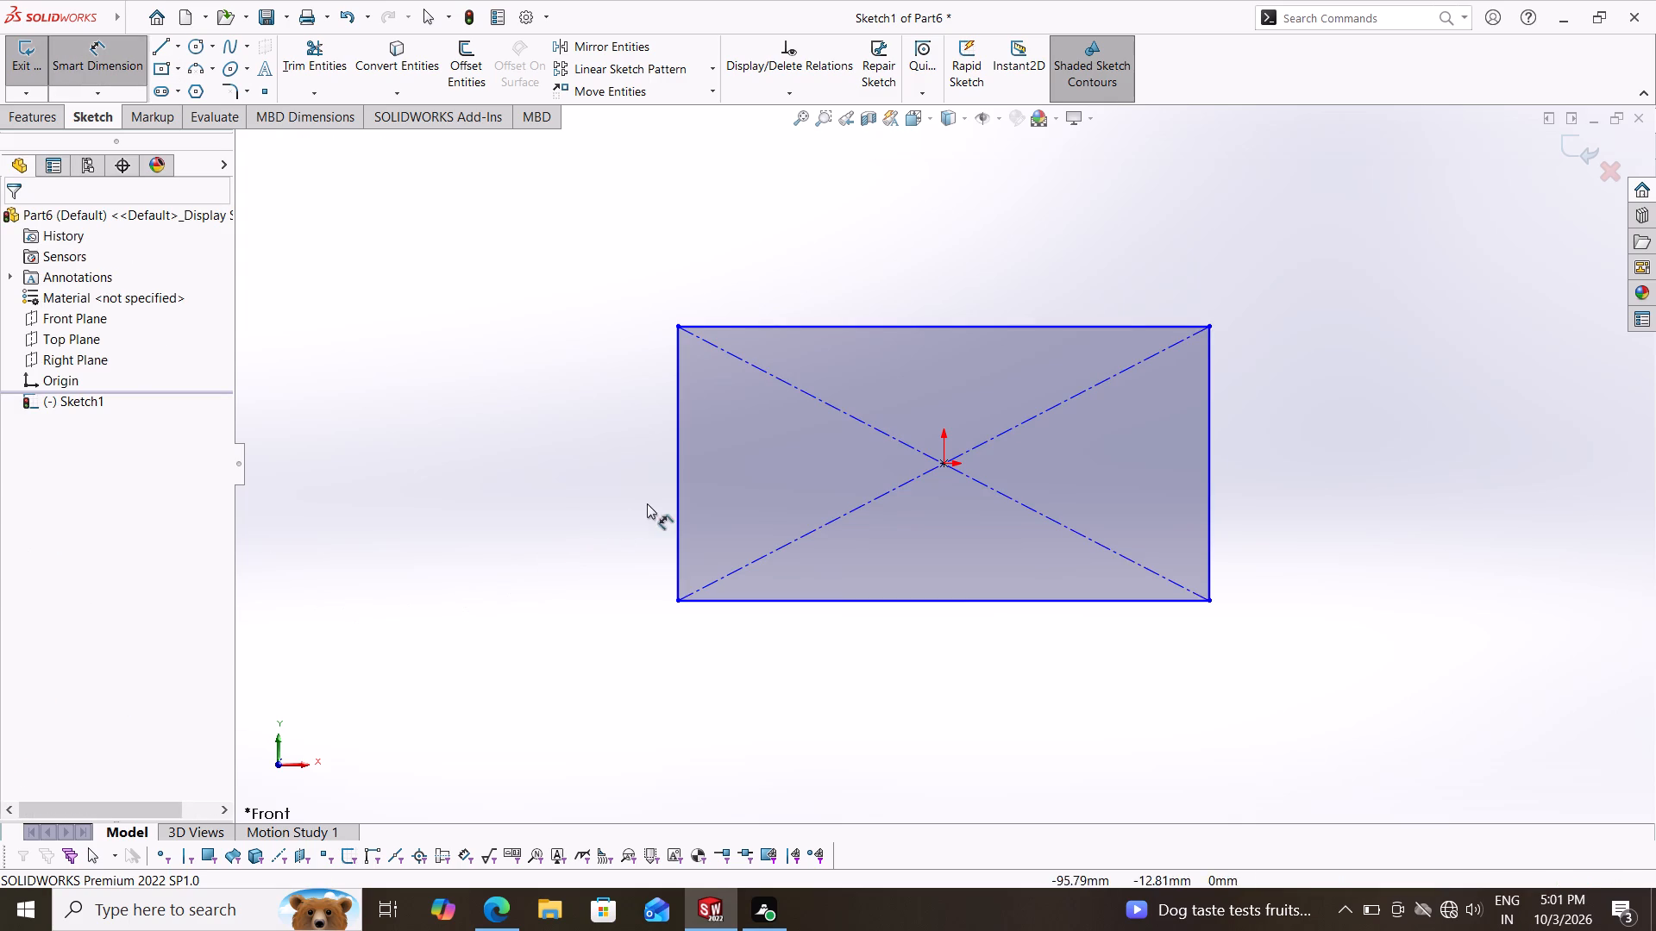
drag(676, 506, 656, 503)
click(558, 484)
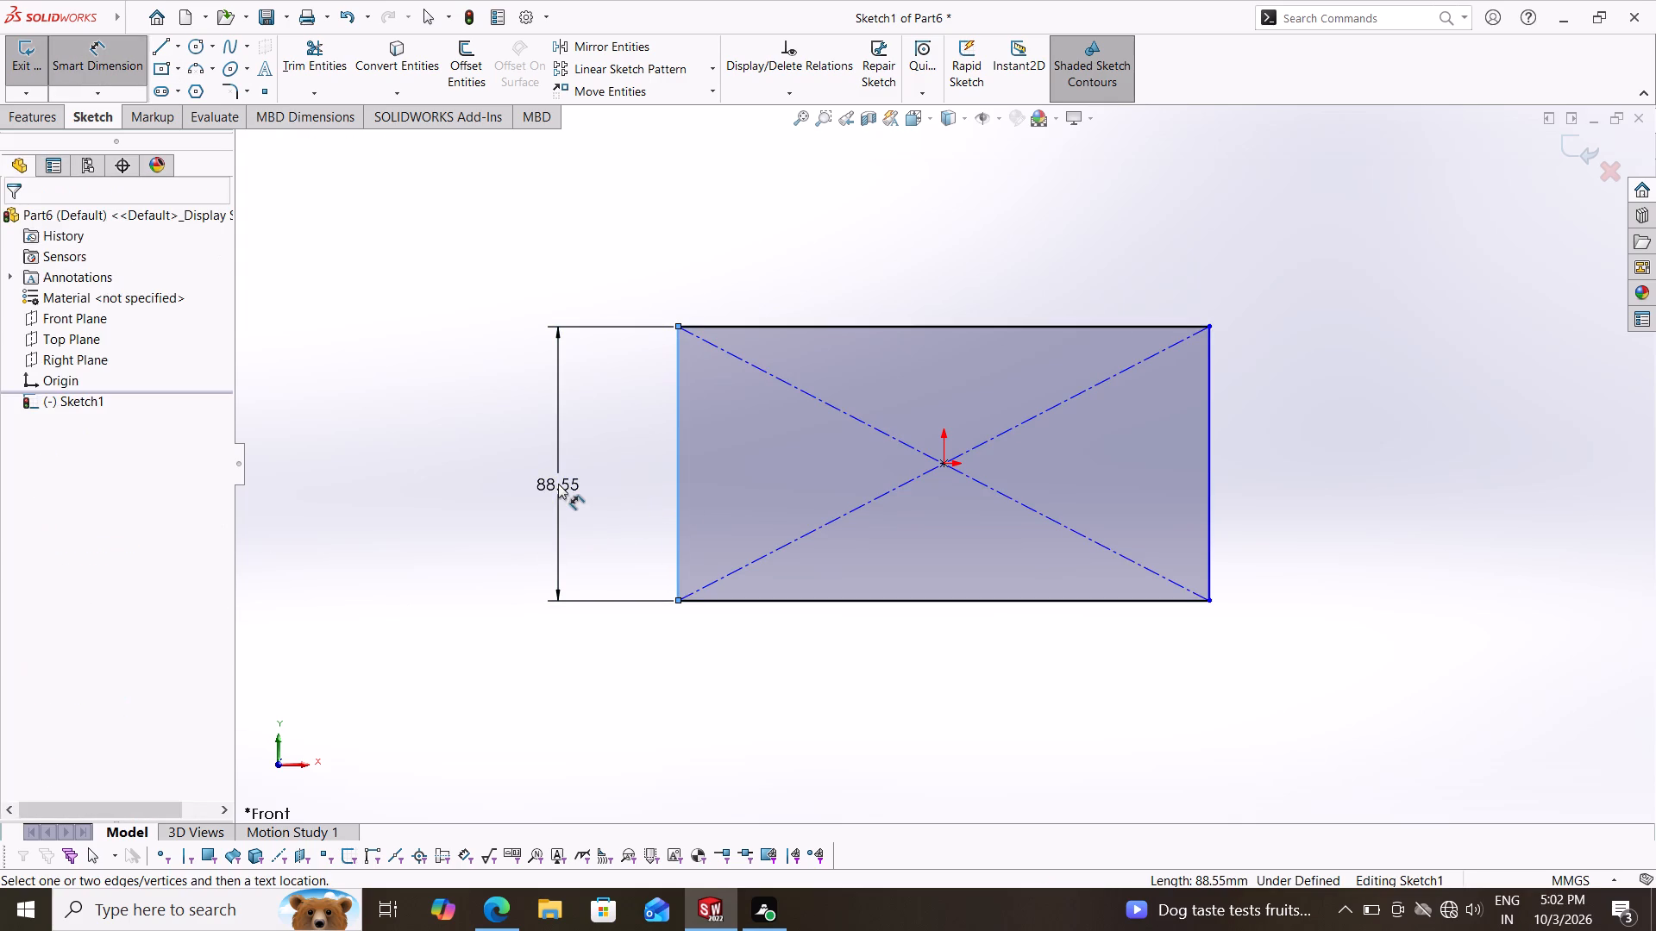
text(100)
key(Return)
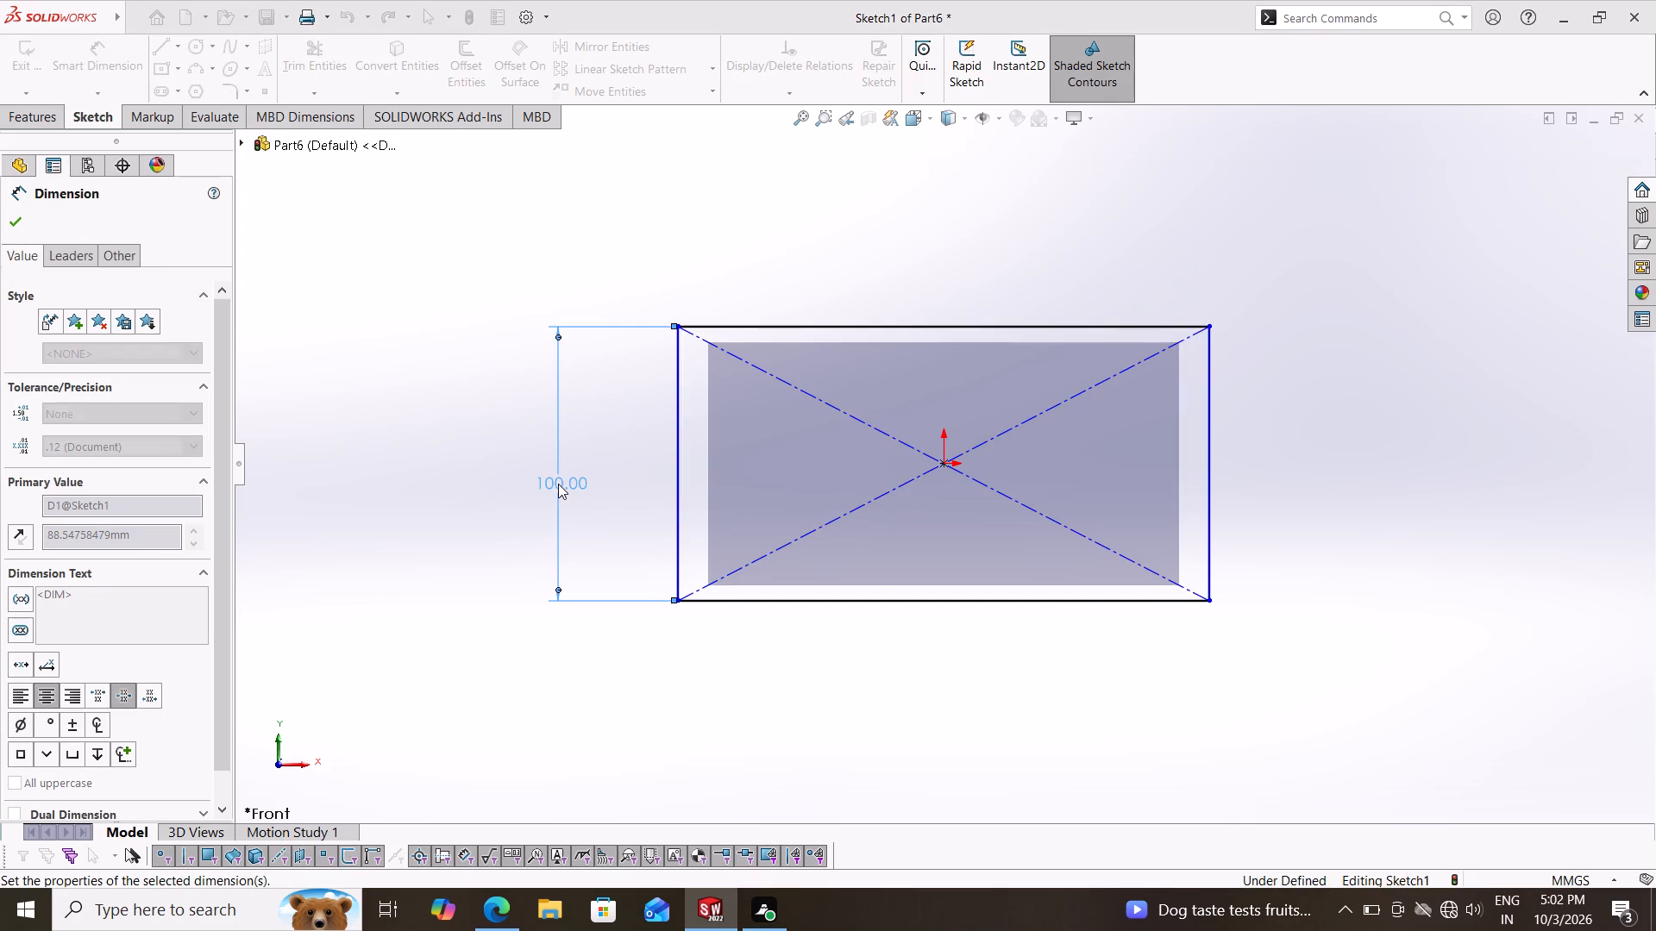
click(892, 605)
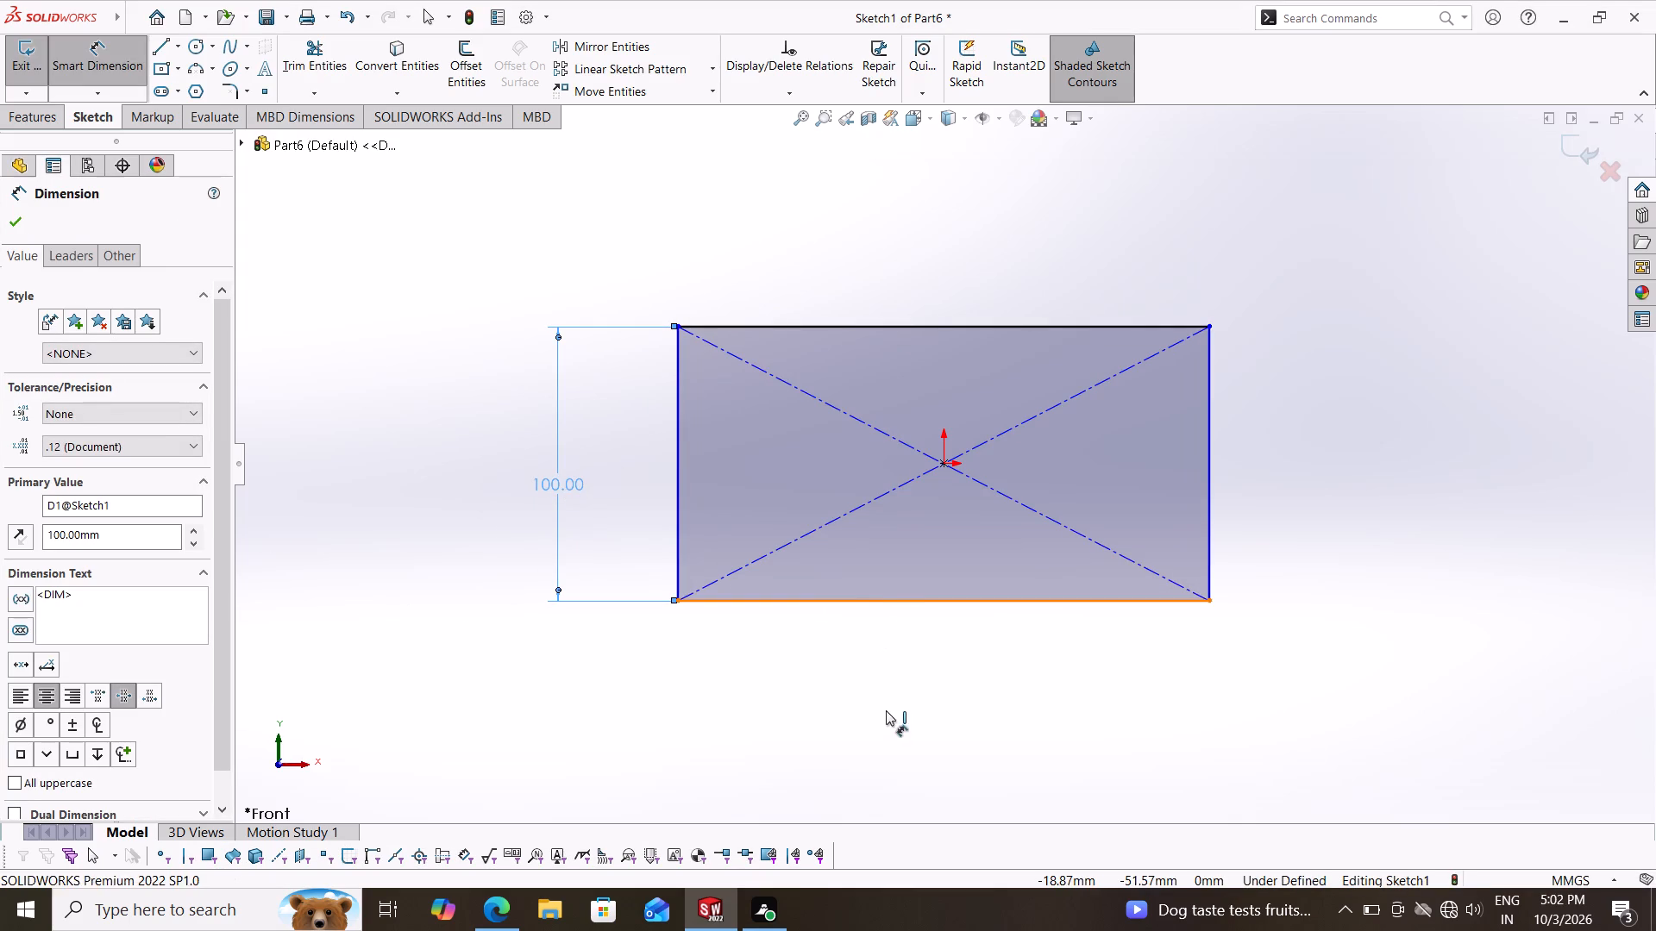
click(884, 716)
text(100)
key(Return)
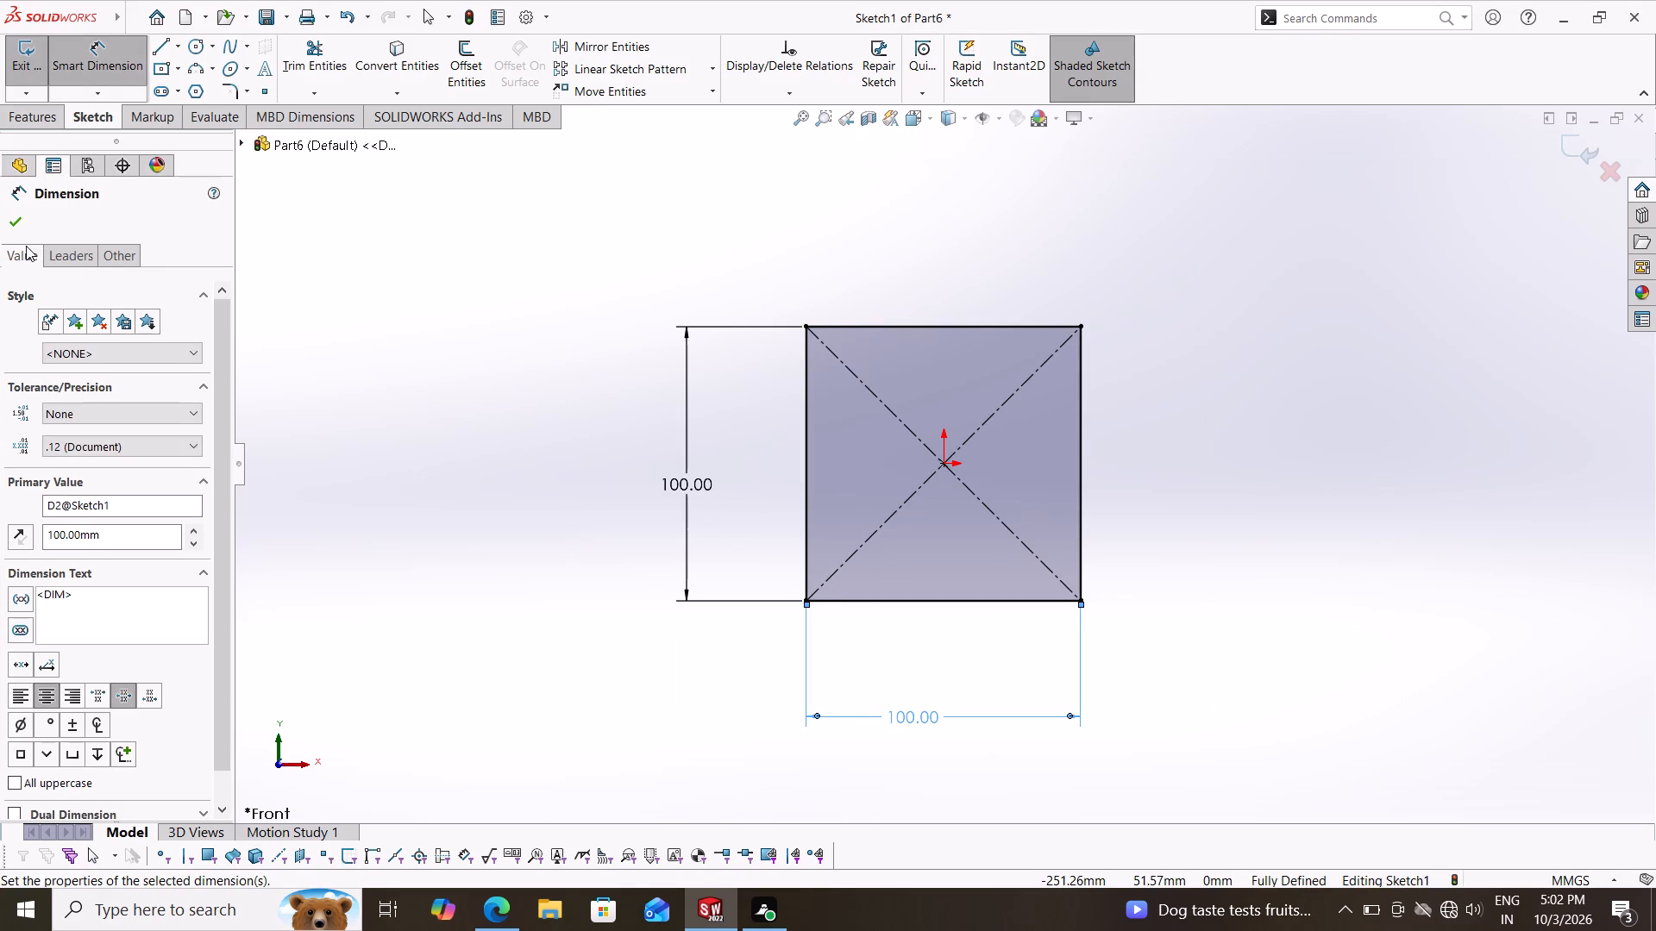
click(22, 224)
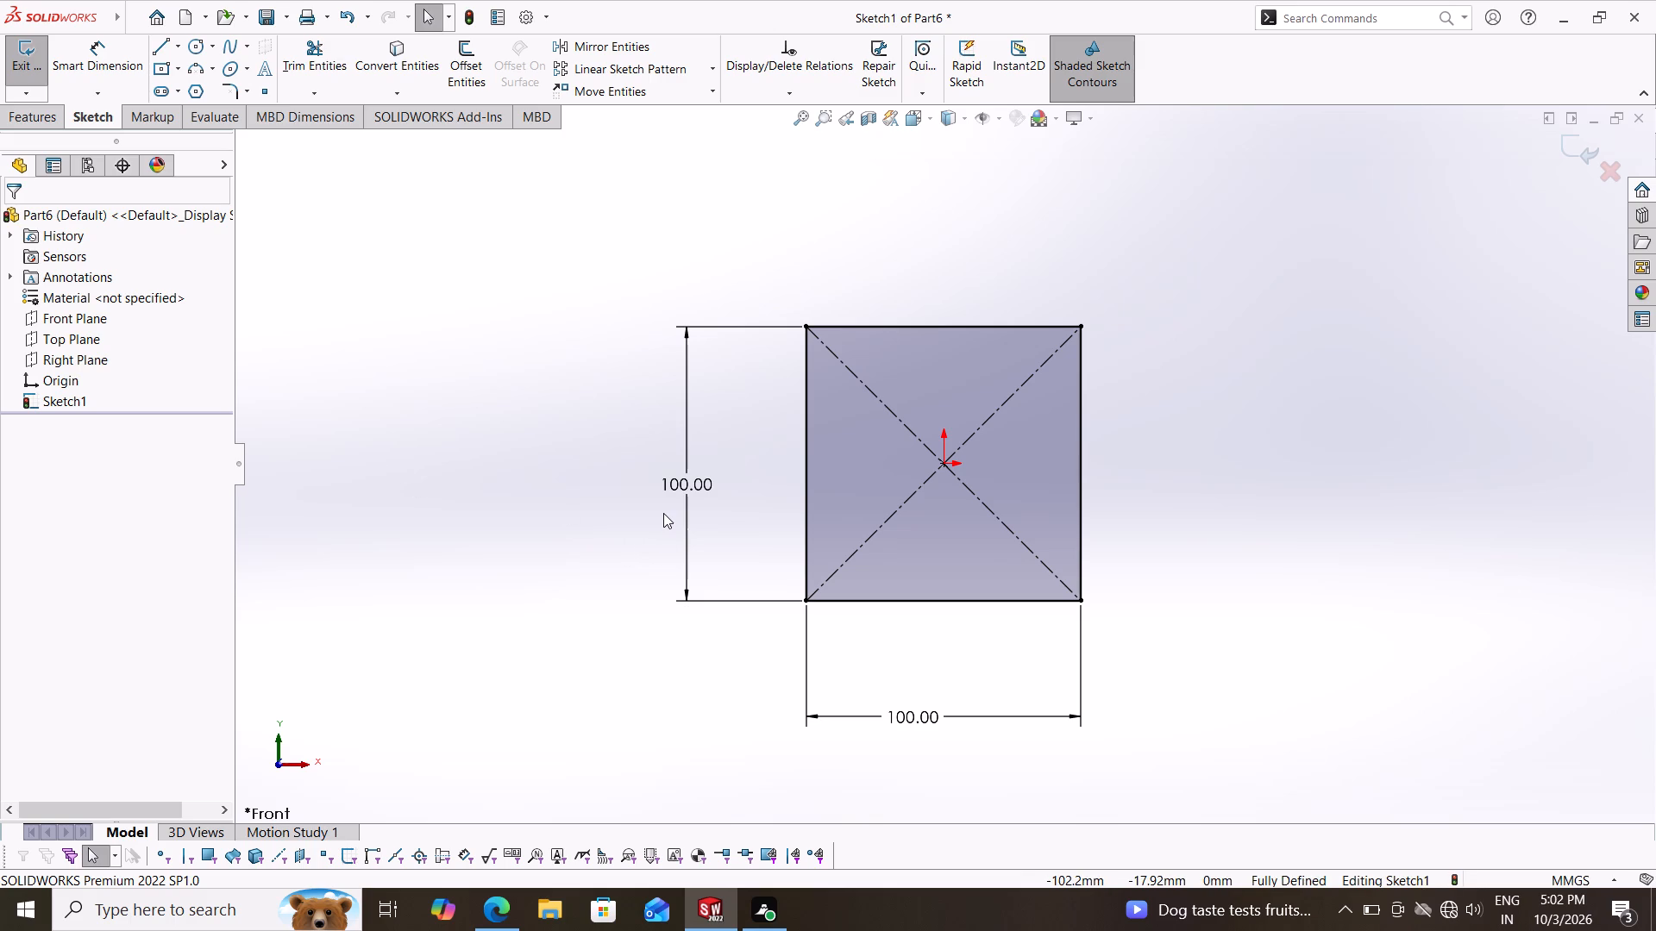
Extrude the 100 mm square sketch as a blind boss 12 mm deep.
click(27, 121)
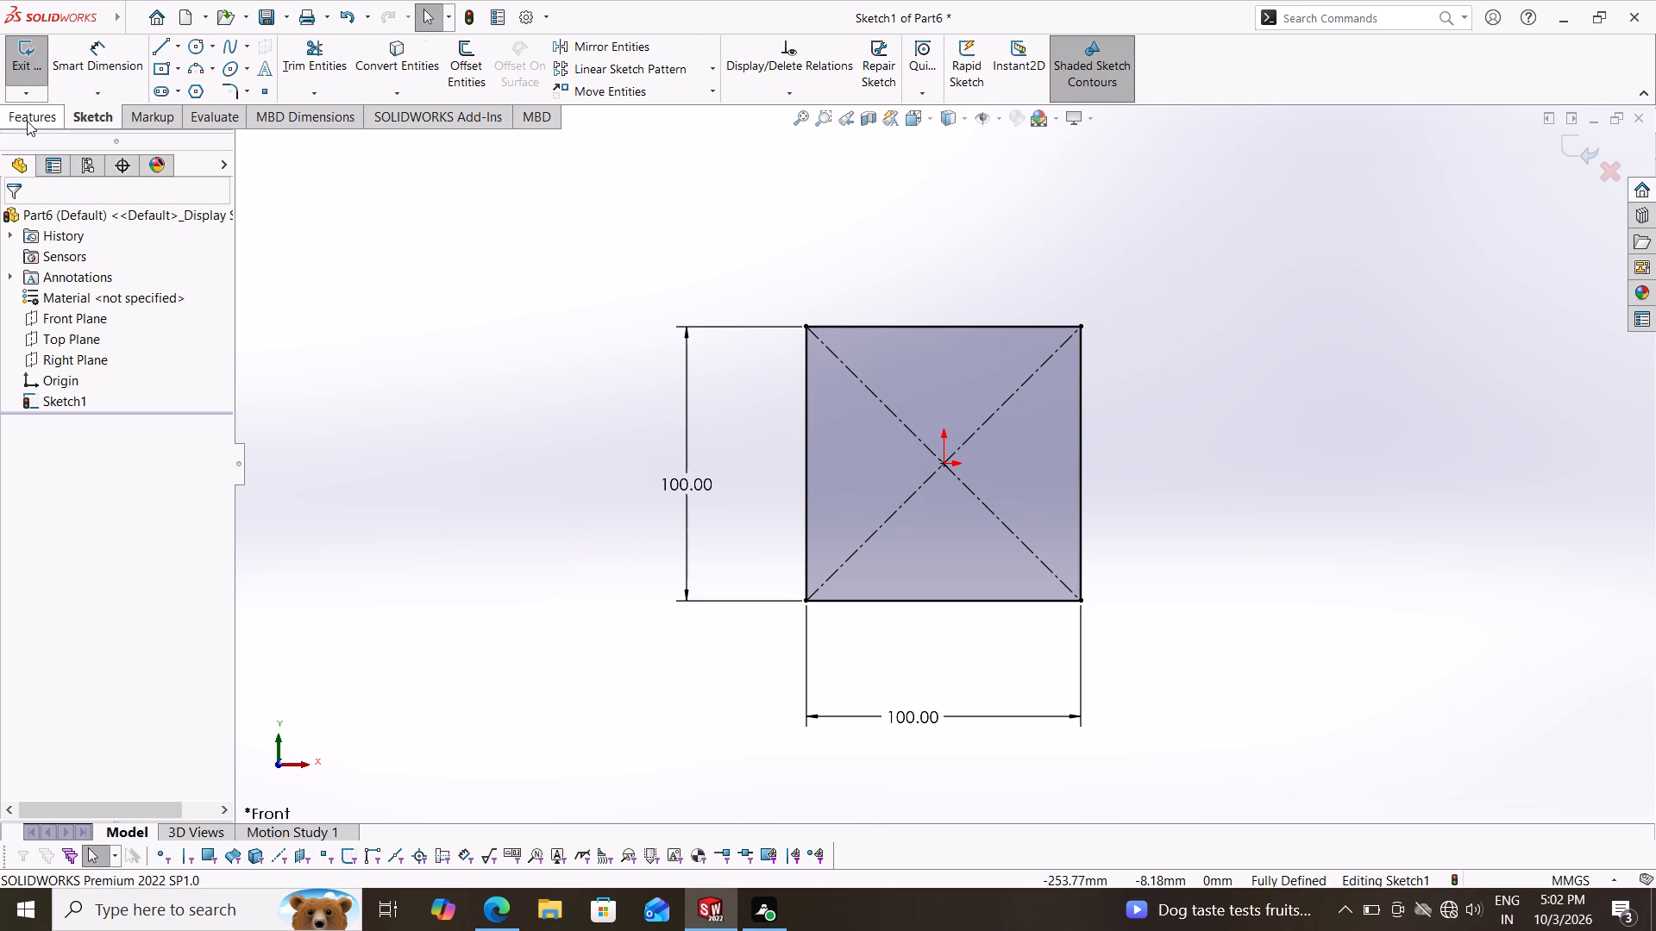
click(44, 48)
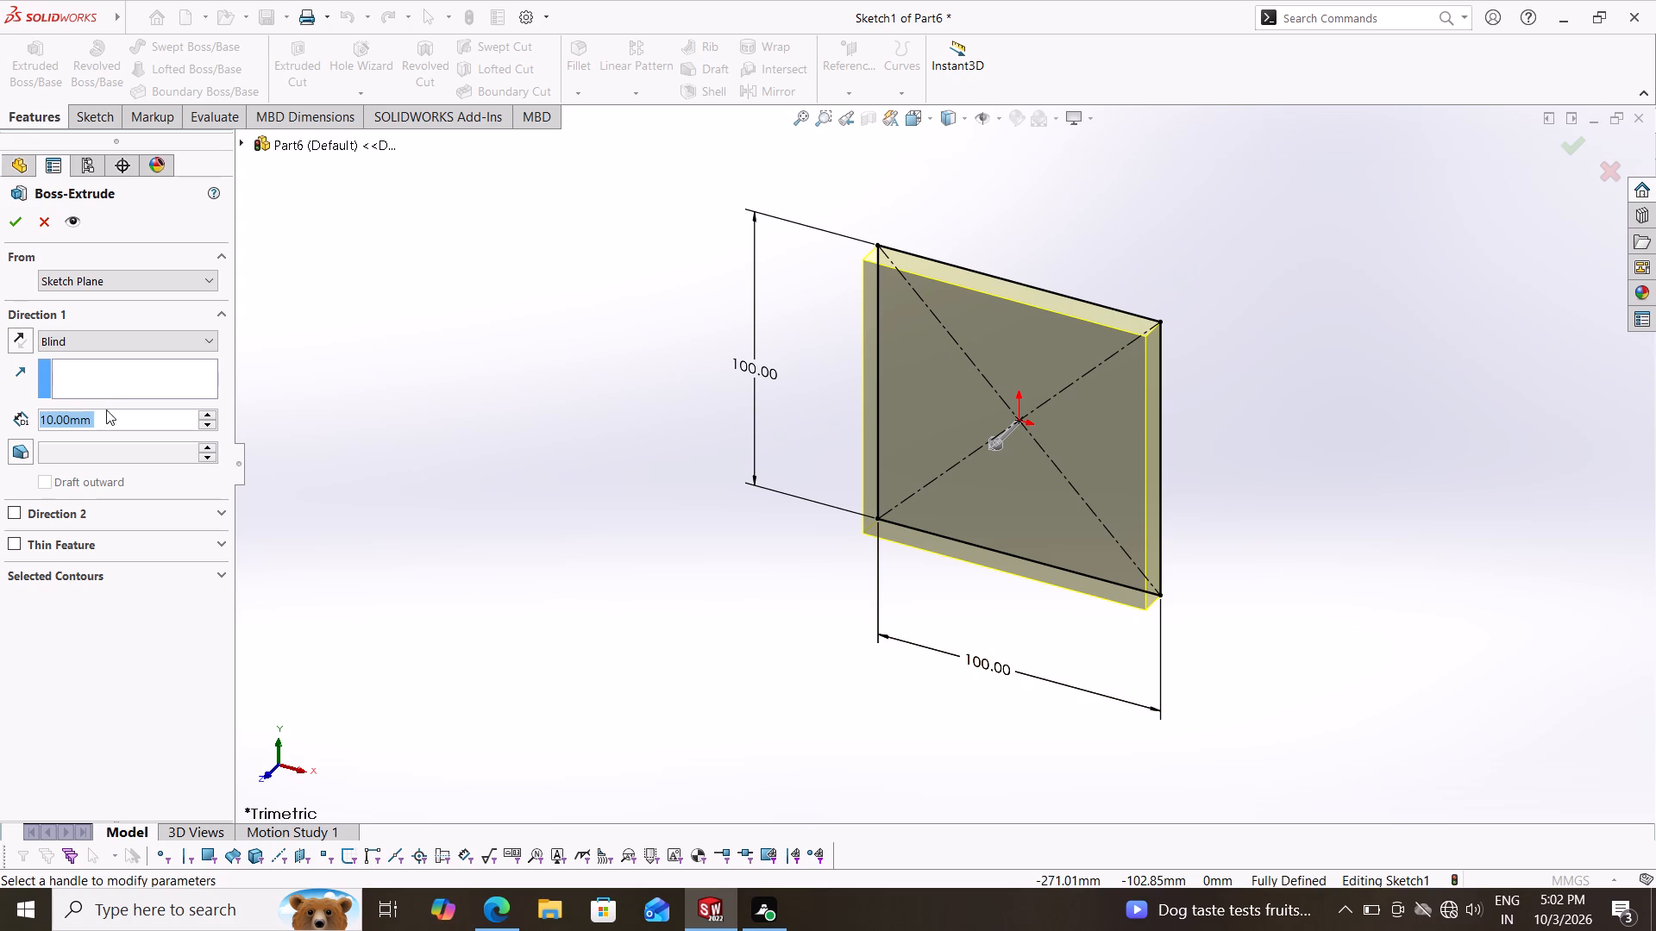
text(12)
key(Return)
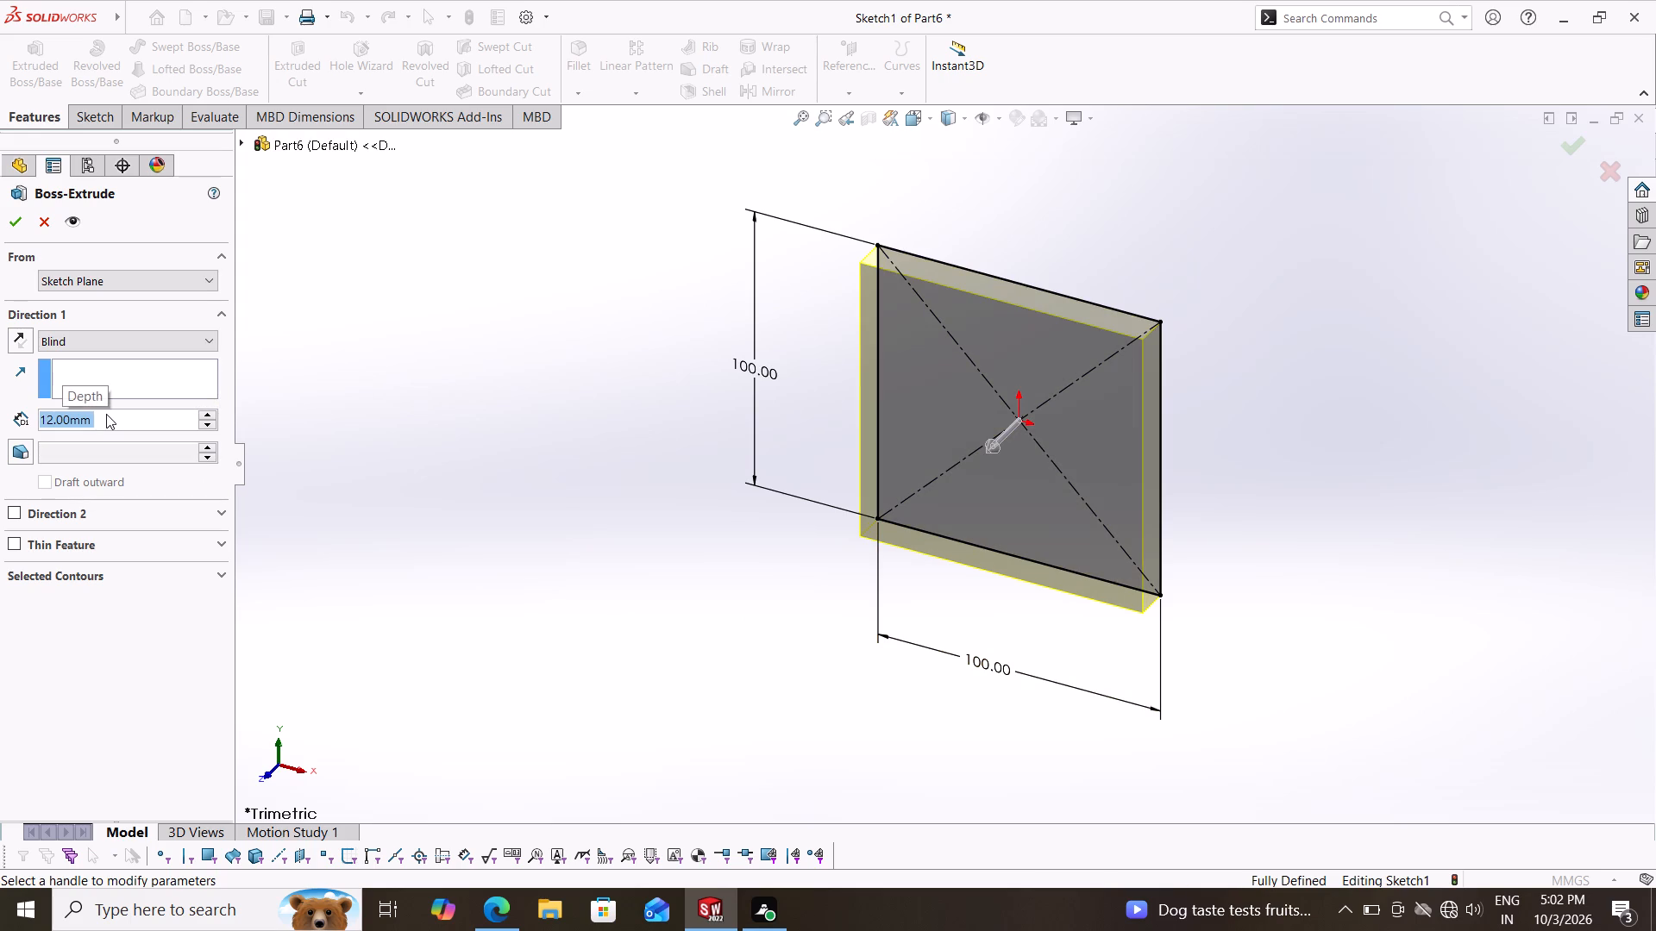
click(10, 216)
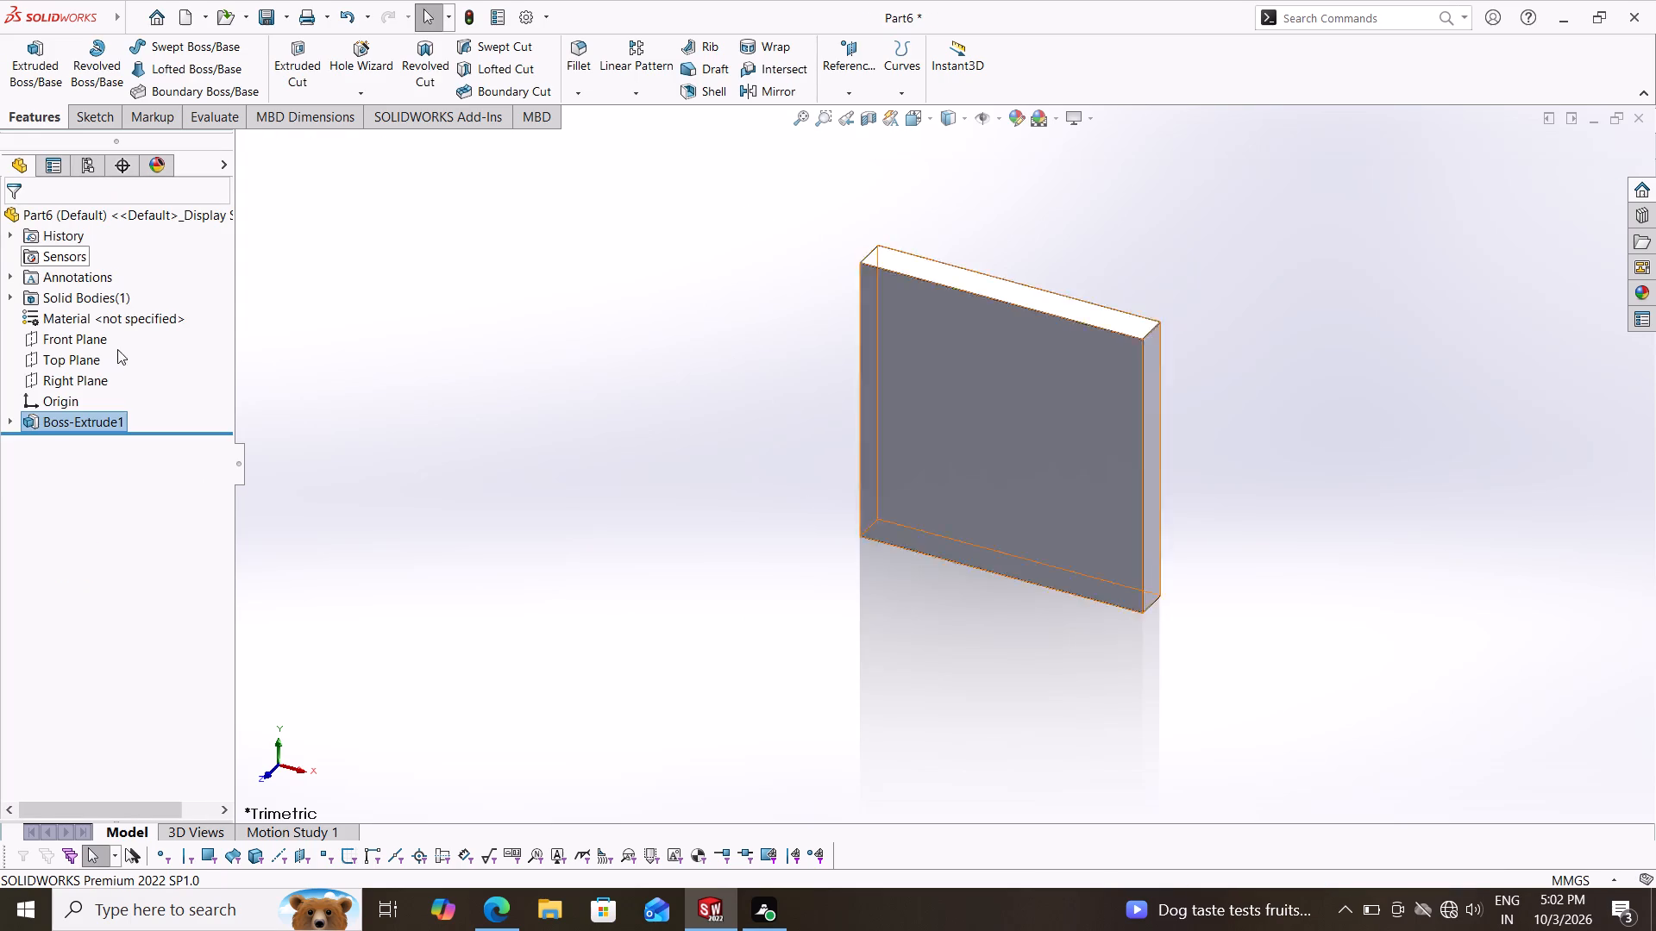
Sketch a center rectangle about 46 by 41 mm on the plate's large front face, centred on the origin.
middle_drag(755, 492, 778, 431)
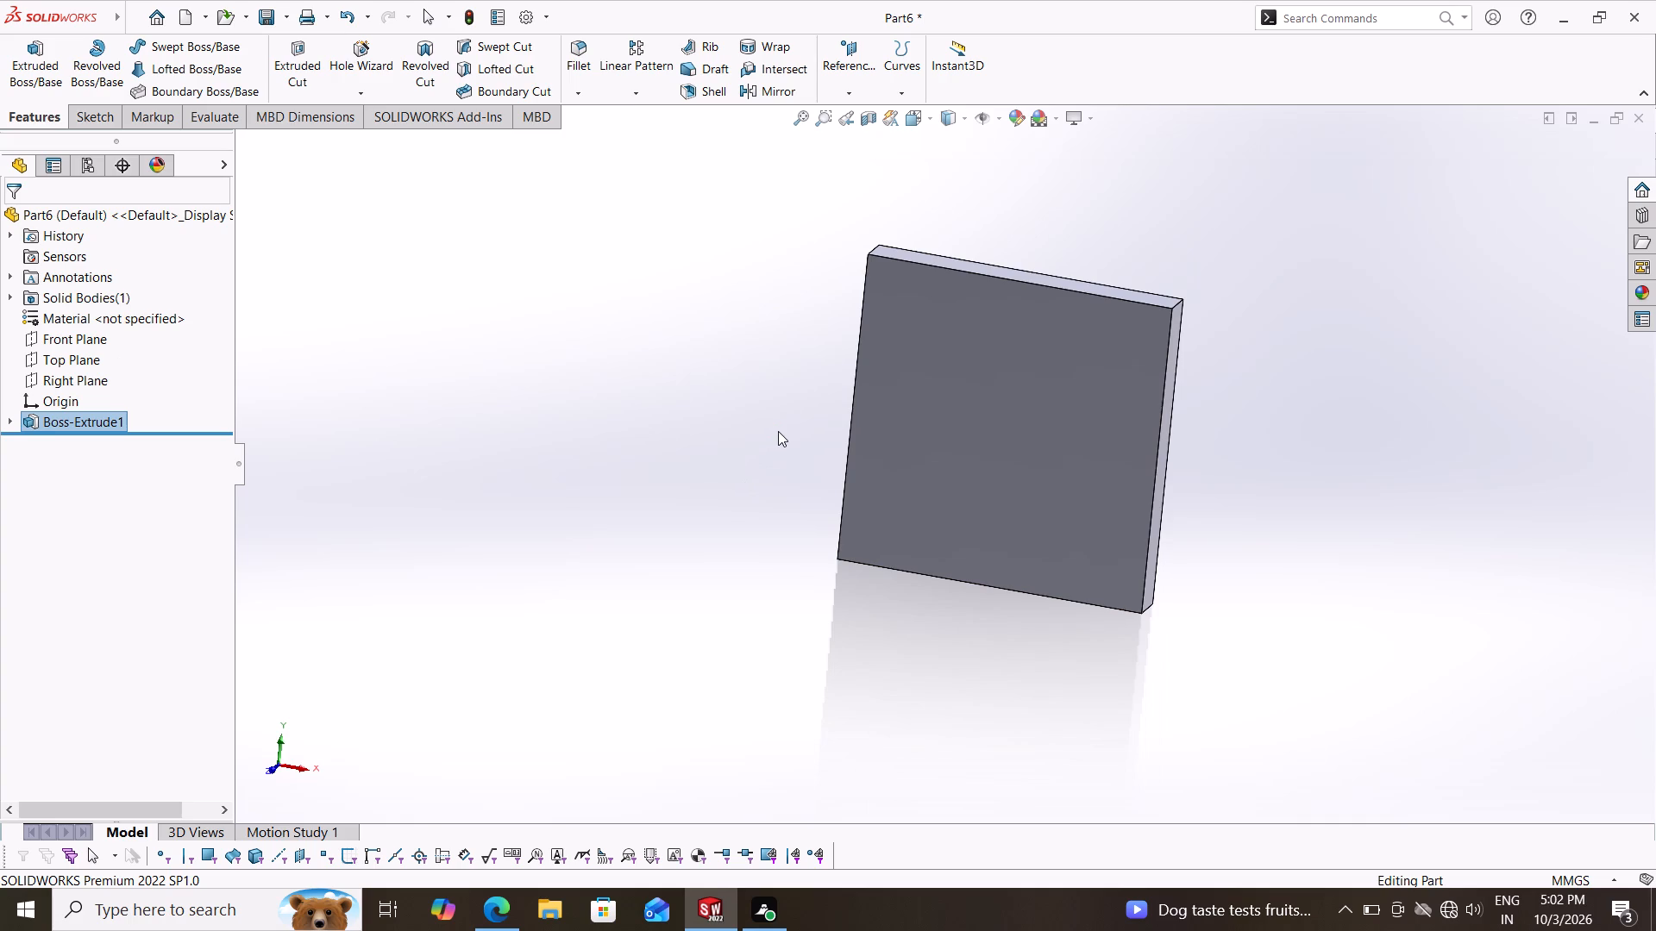
click(1081, 404)
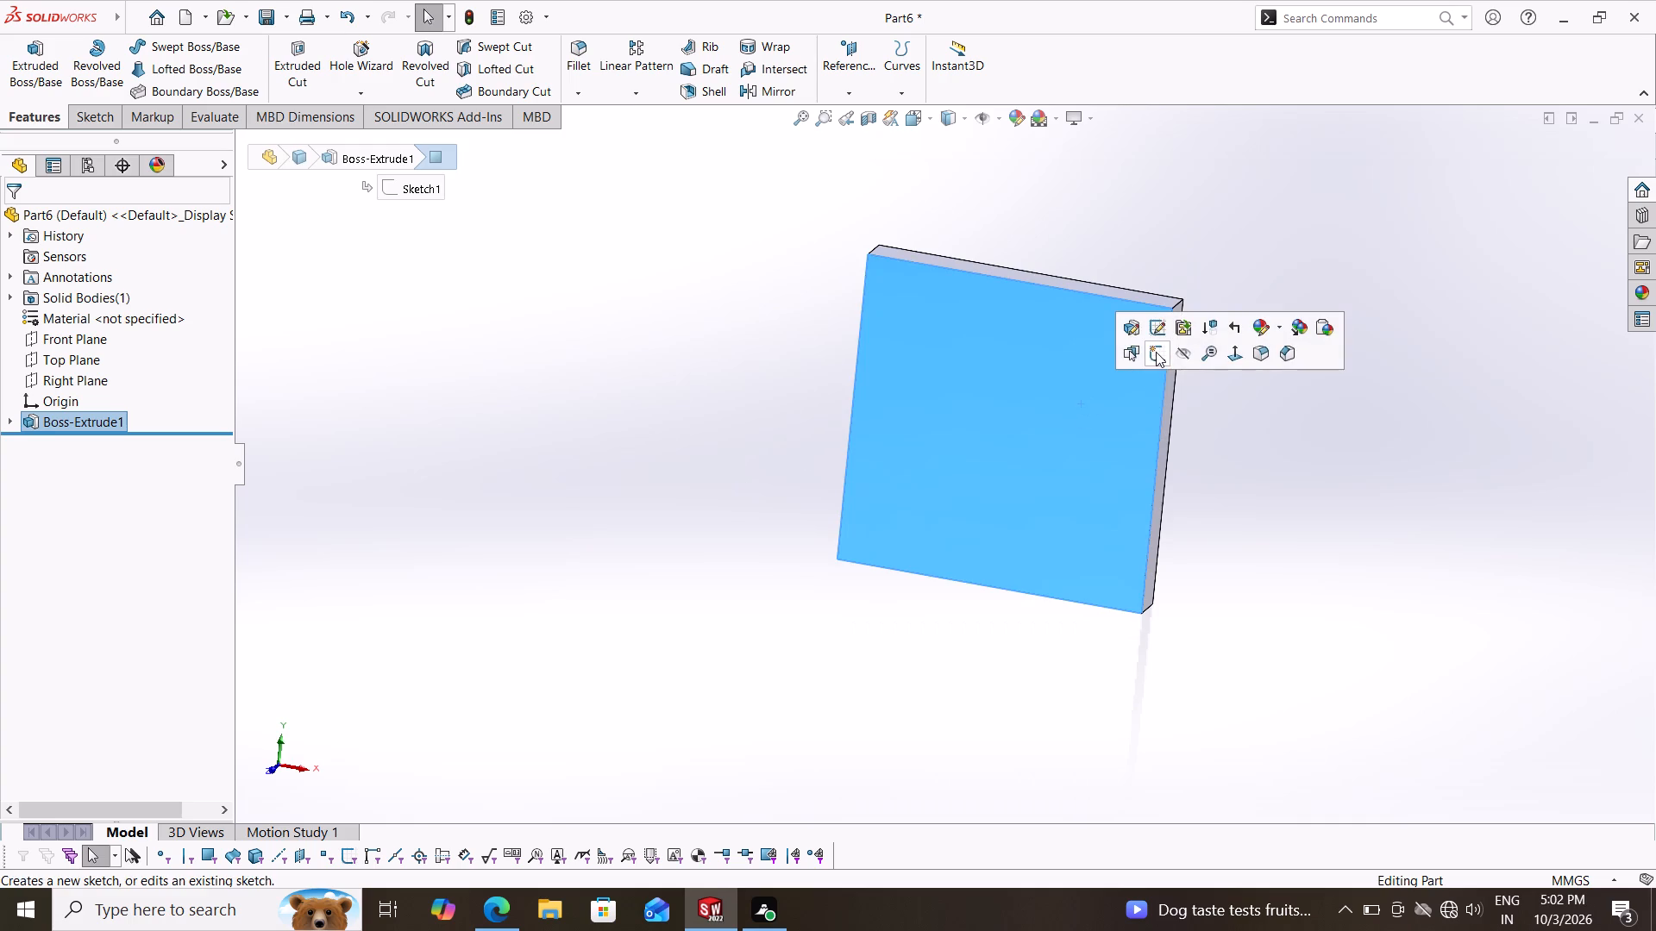
click(1156, 352)
key(Escape)
key(Escape)
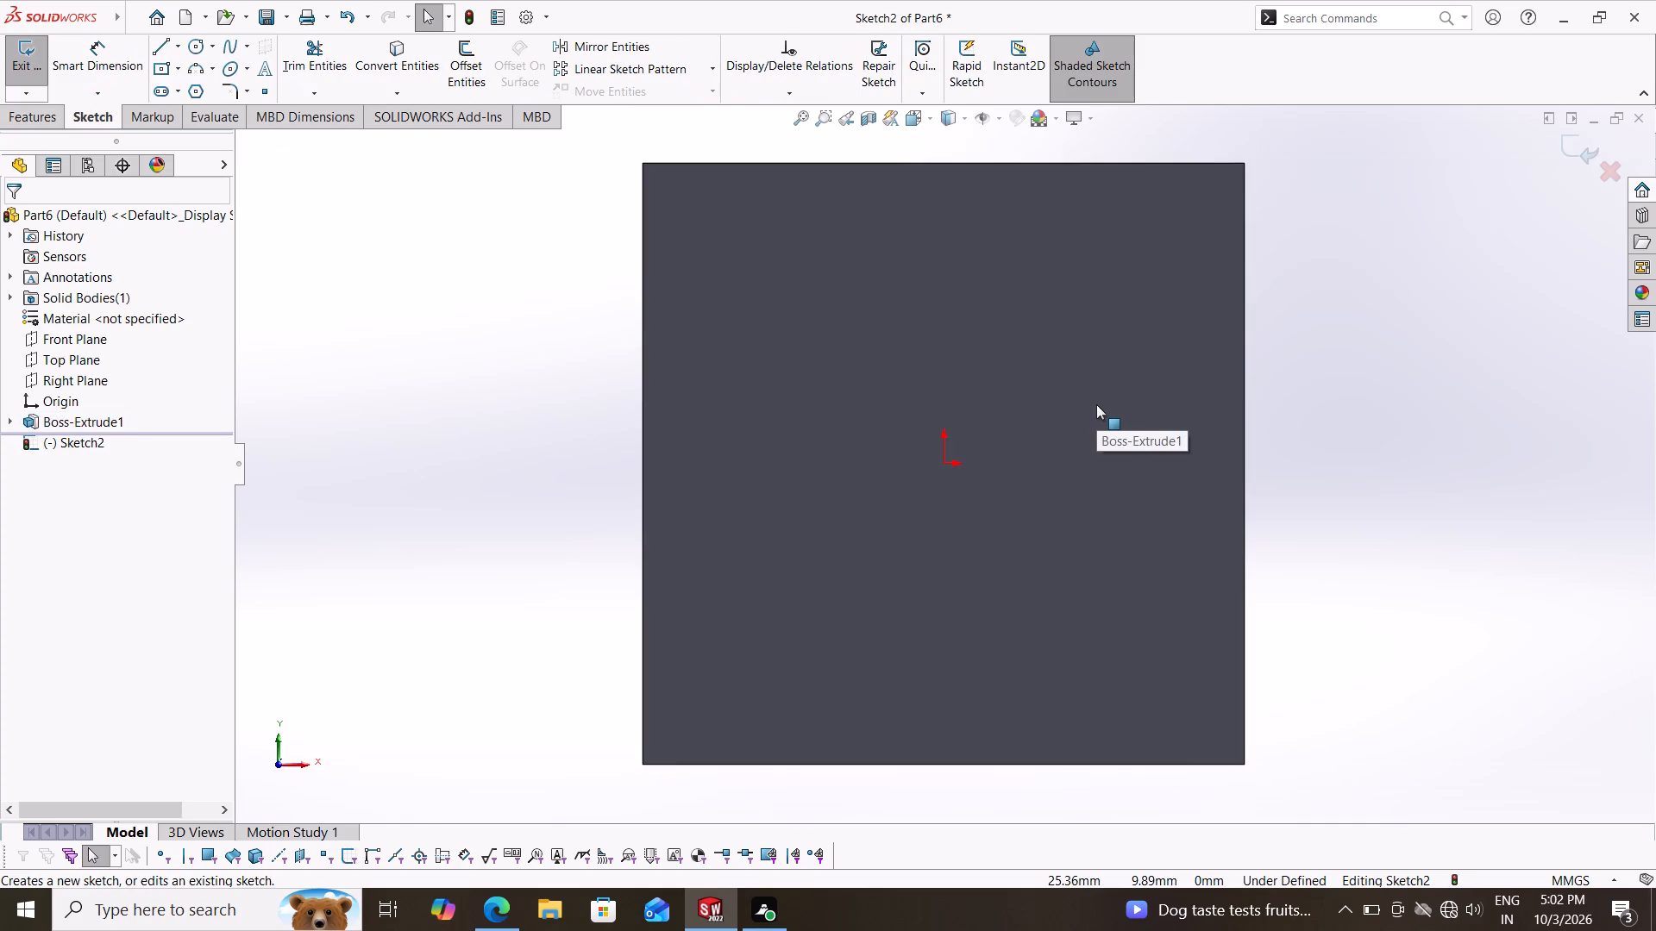
click(179, 72)
click(193, 107)
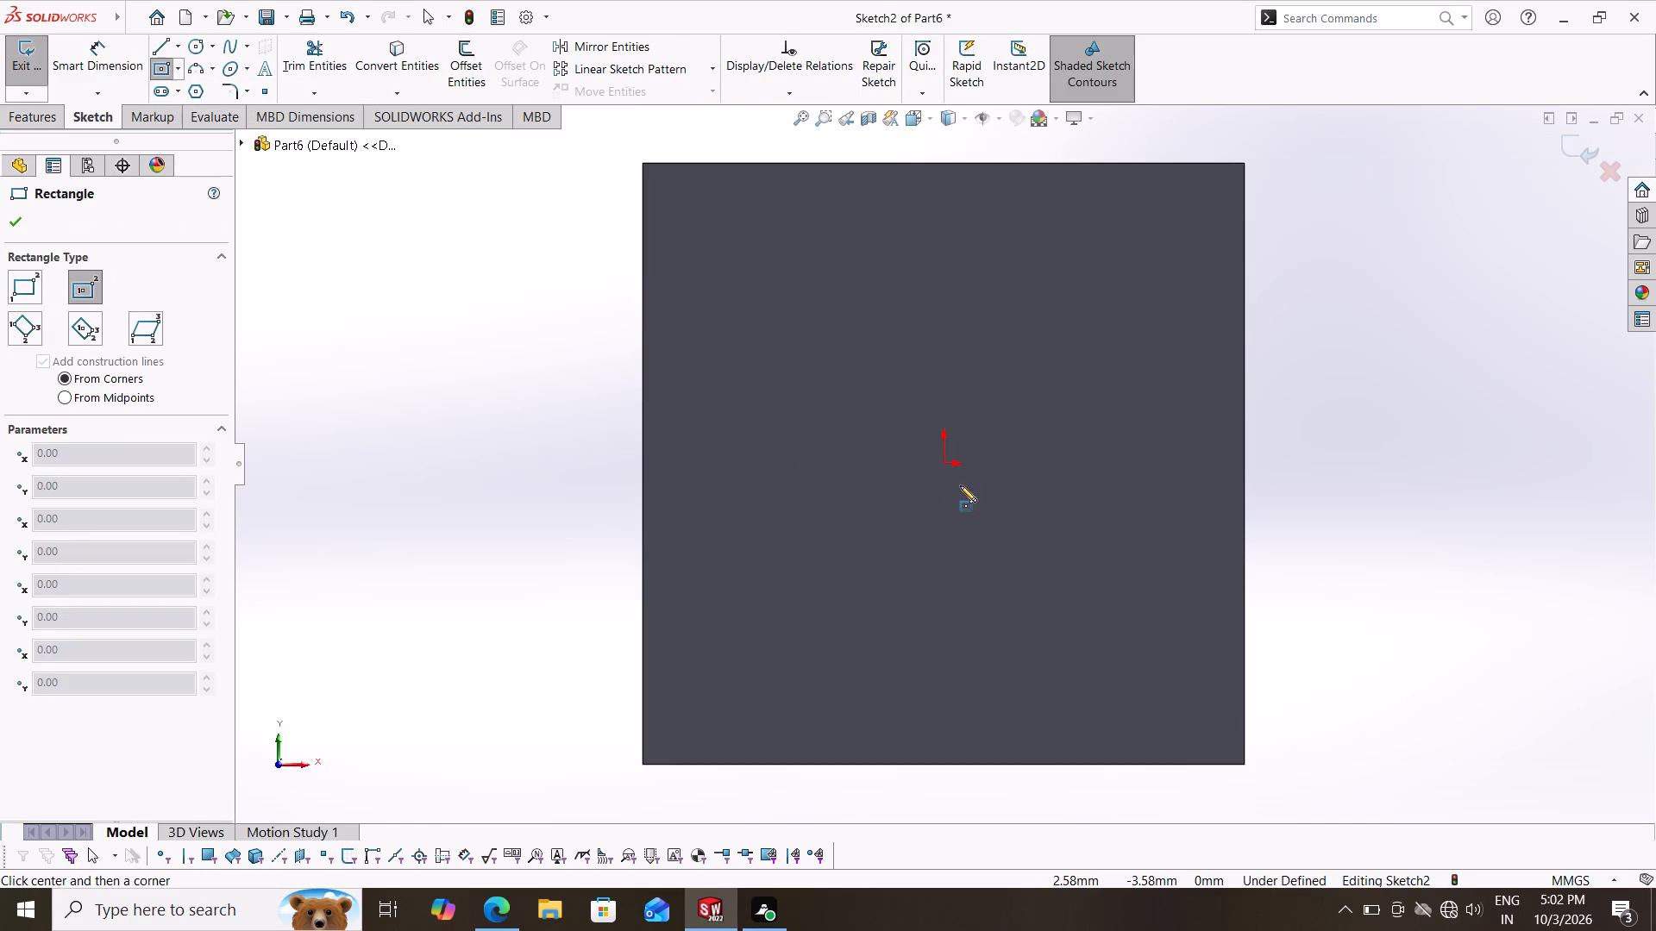
click(944, 463)
click(1083, 588)
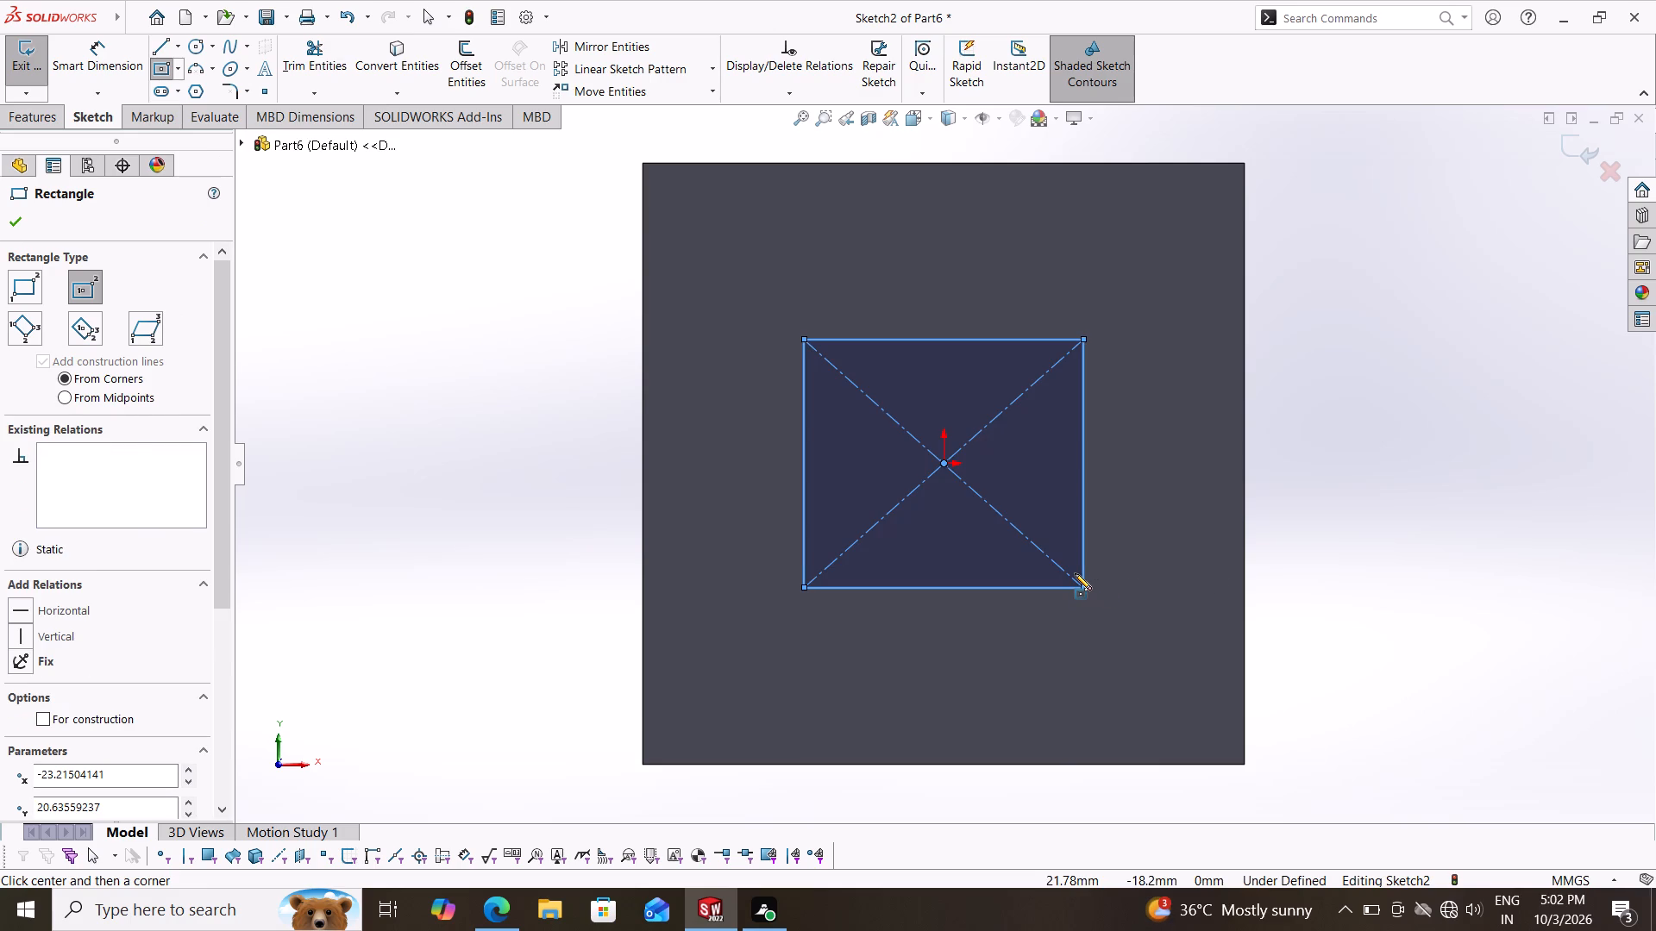
Dimension the inner rectangle's width and height to 40 mm each.
click(98, 65)
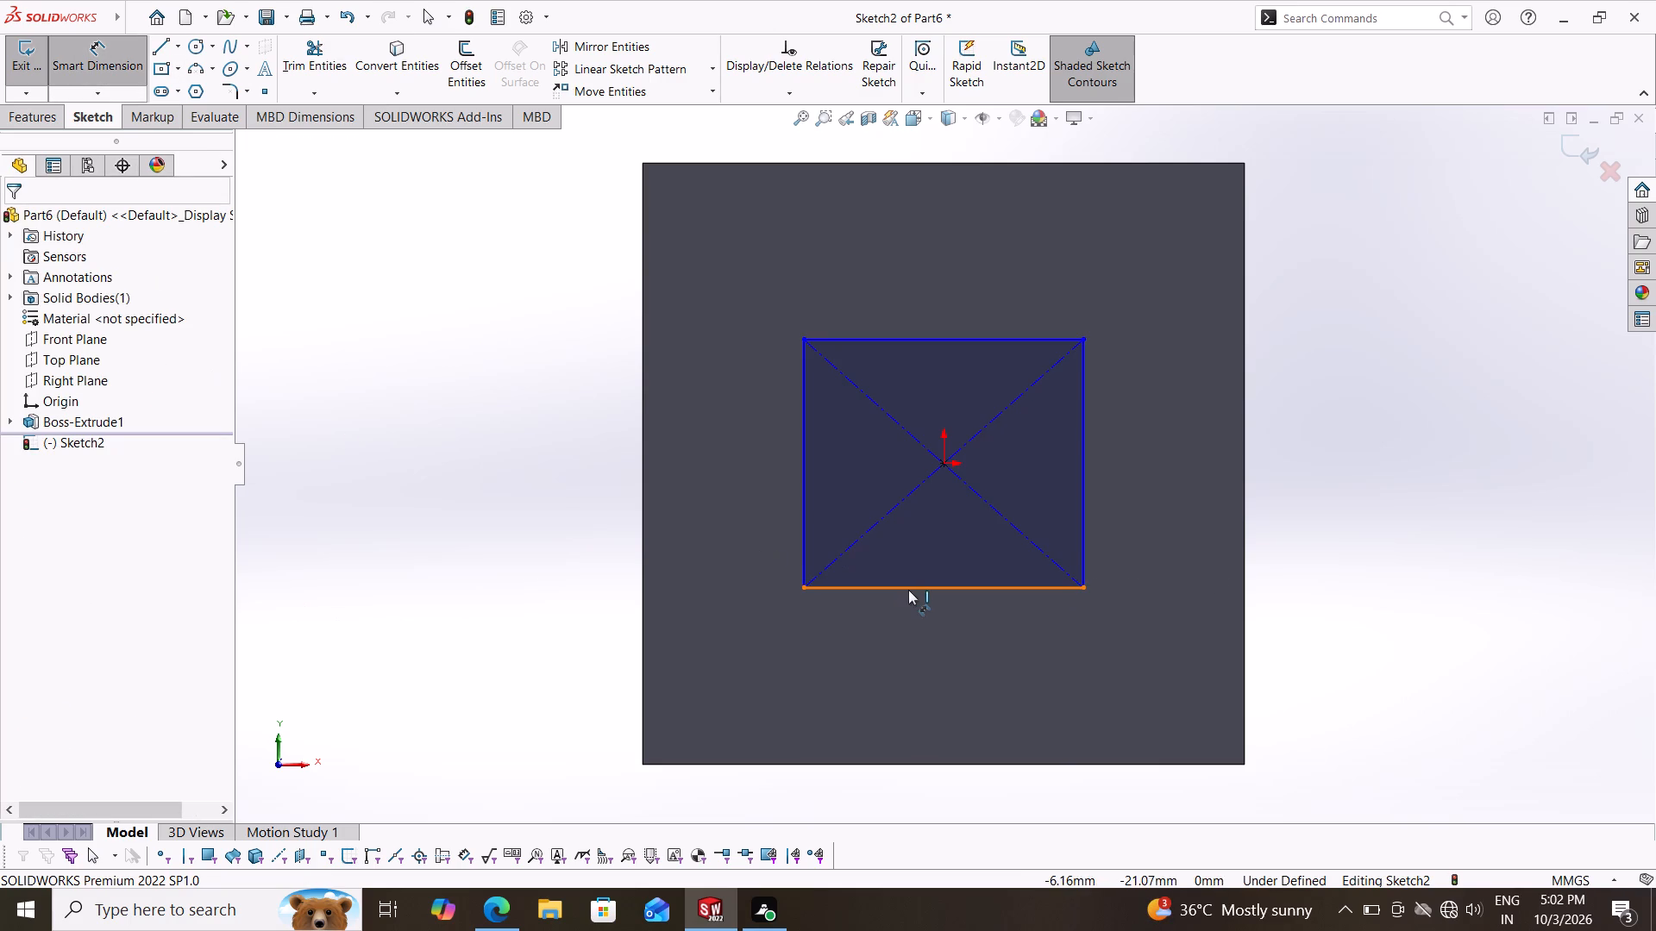
click(908, 590)
click(903, 681)
text(40)
key(Return)
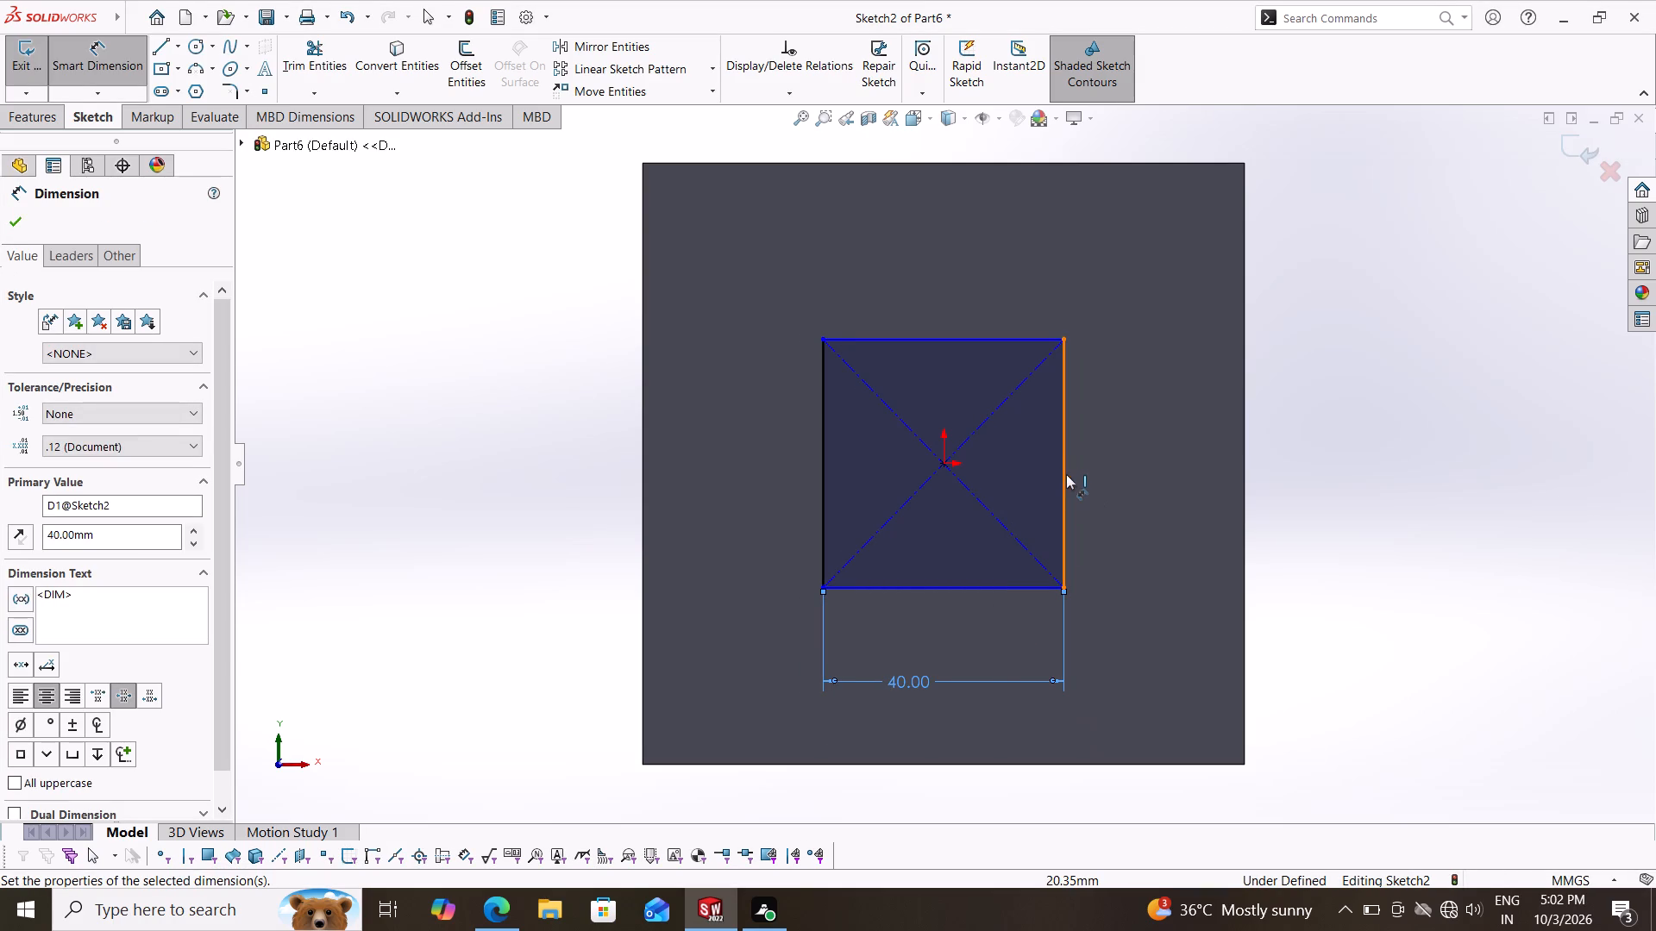
drag(1066, 474, 1075, 476)
click(1145, 479)
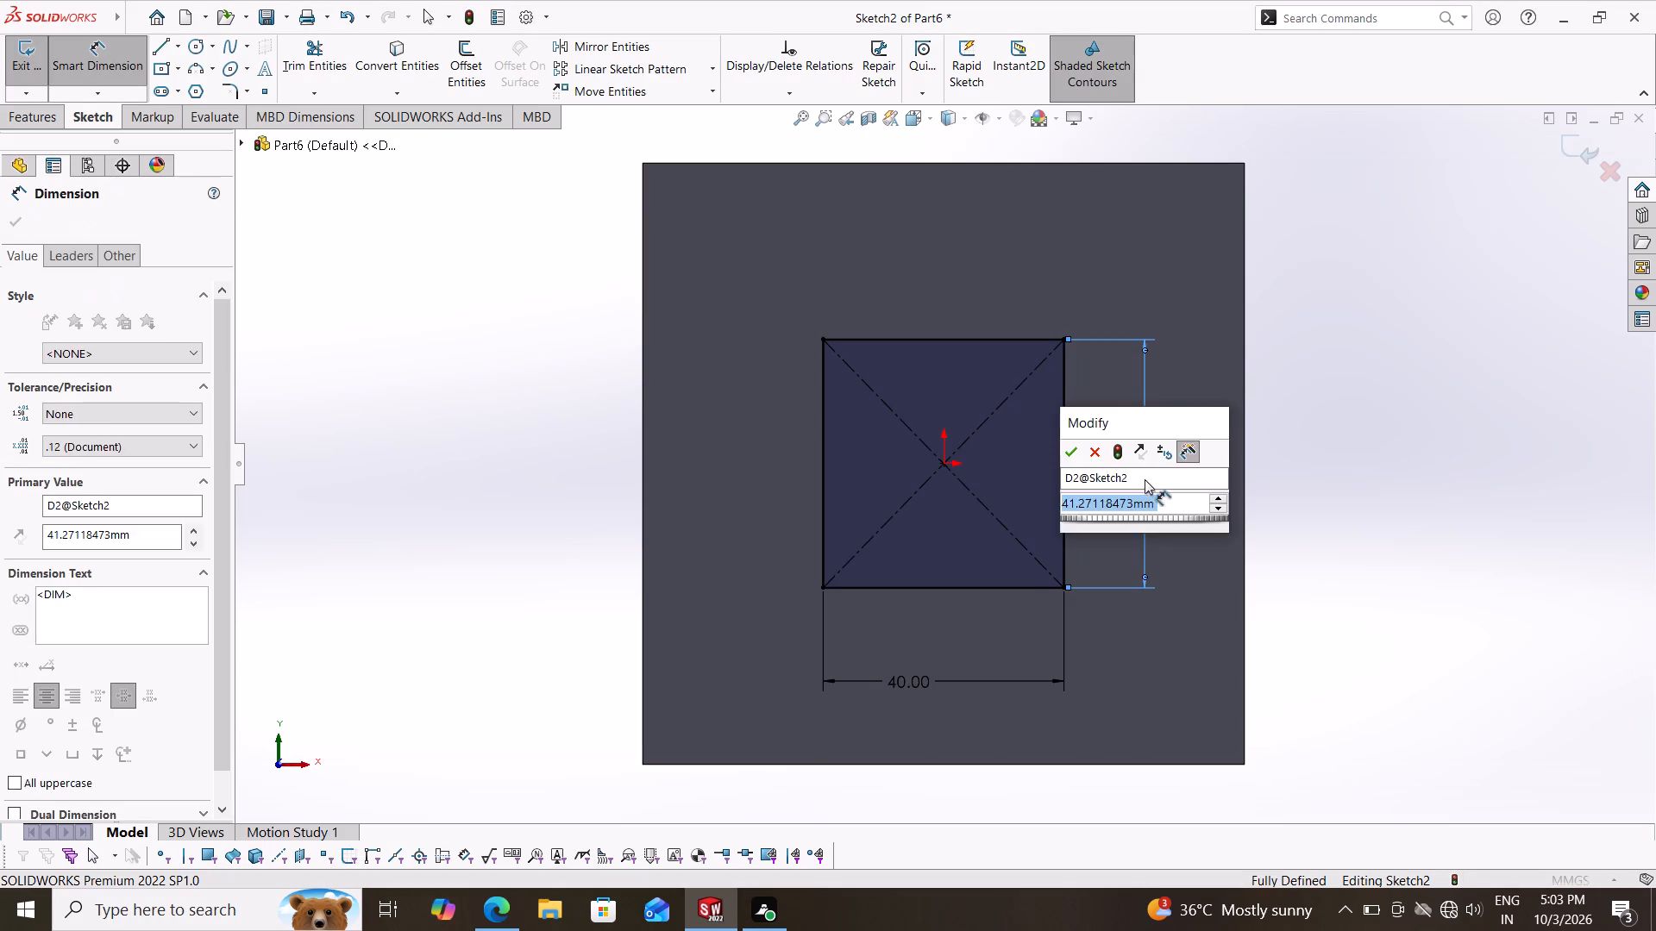
text(40)
key(Return)
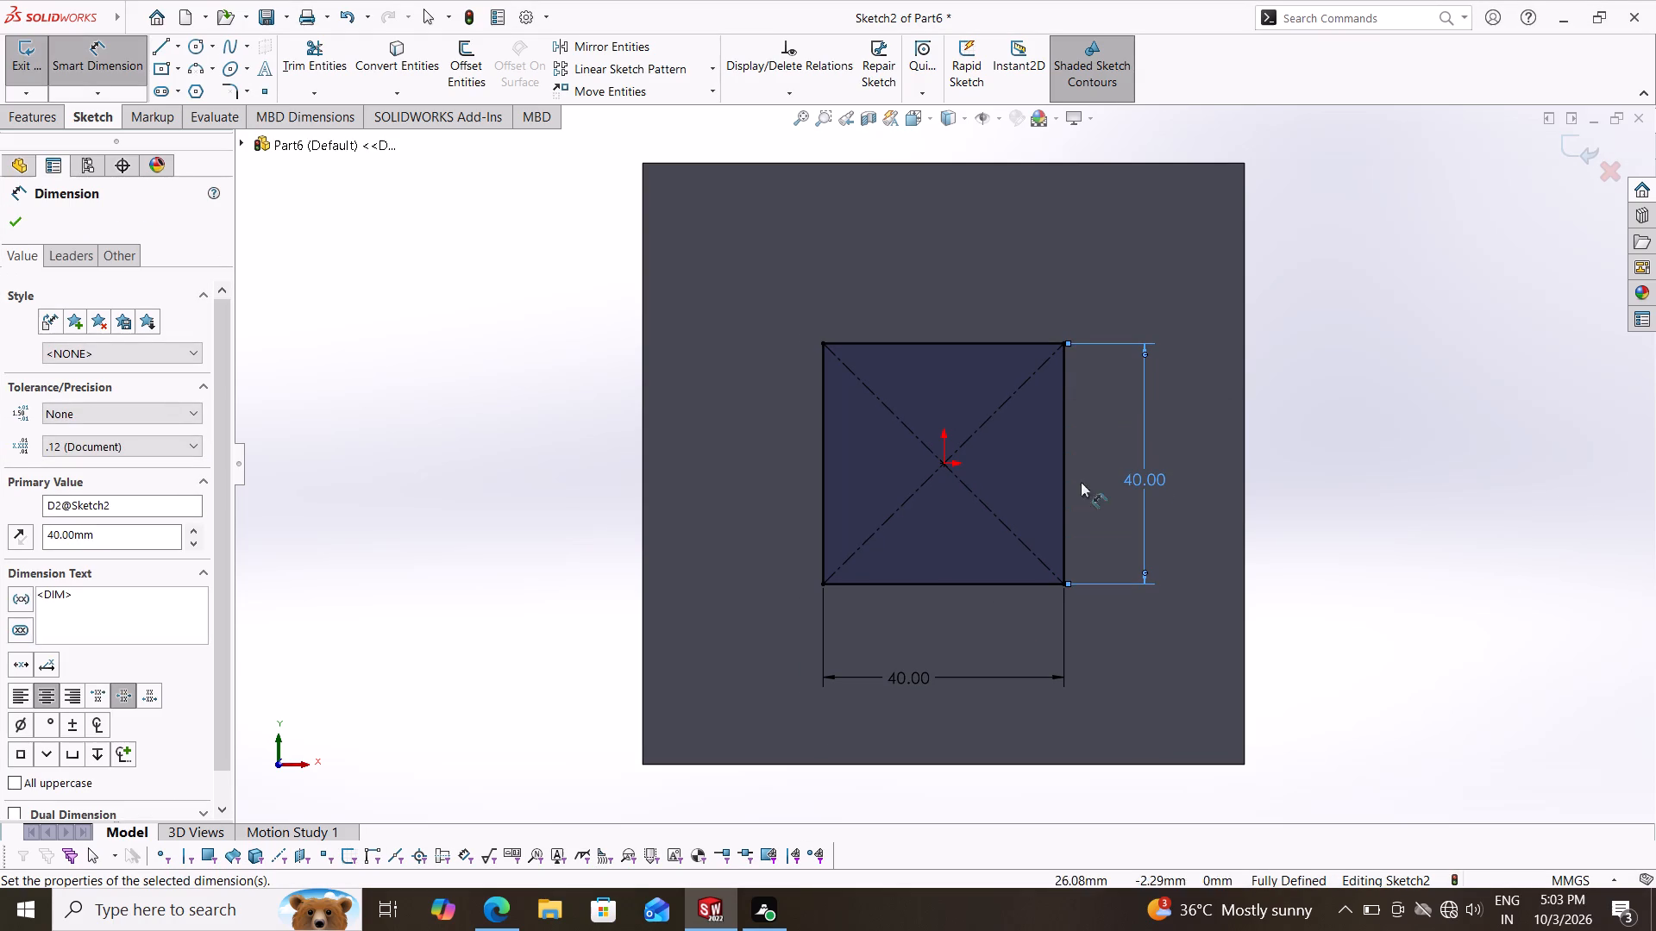
click(22, 228)
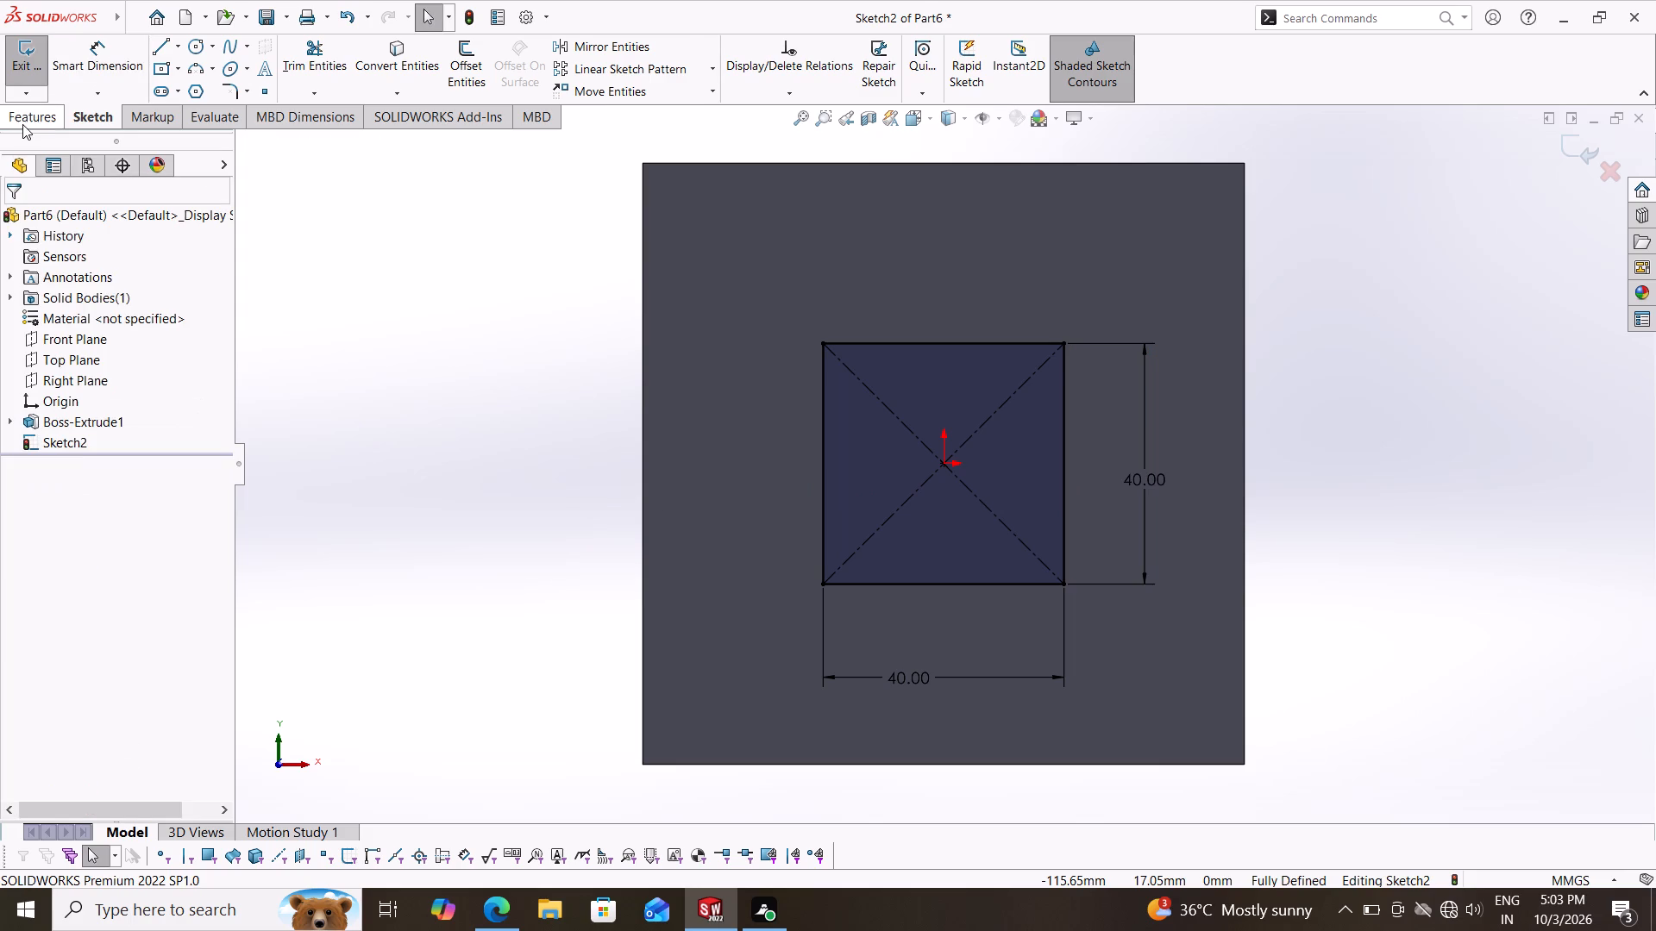
Extrude the 40 mm square from the plate face as a blind boss with depth 60-12 (48 mm), merging the result.
click(22, 124)
click(23, 38)
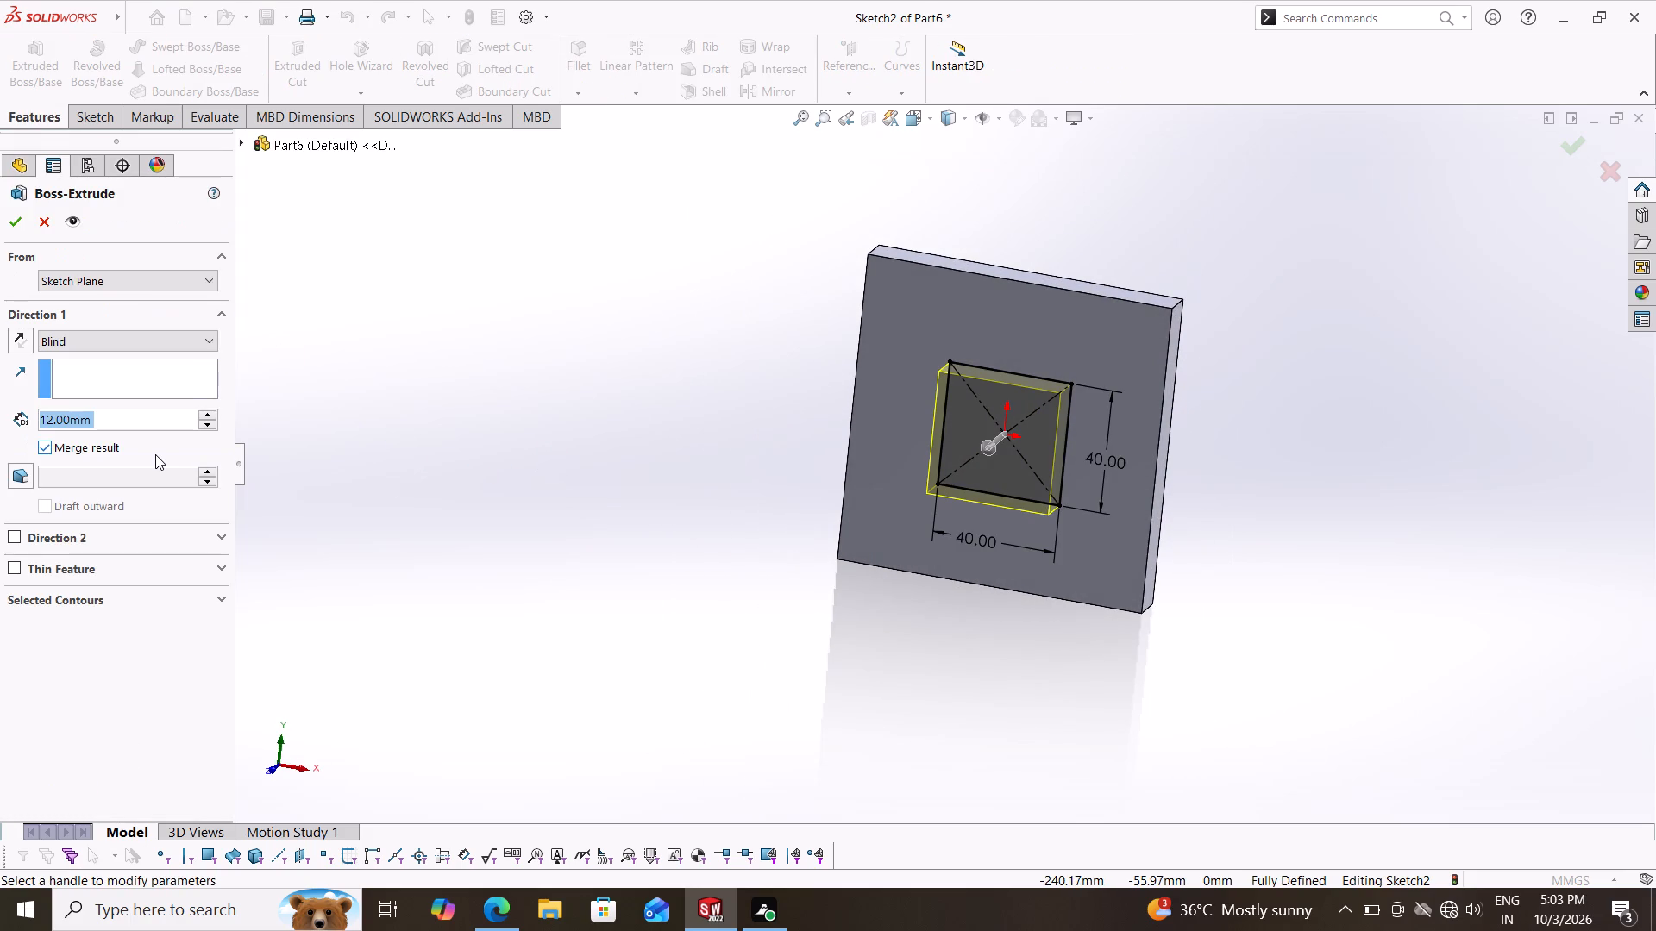
text(60-12)
key(Return)
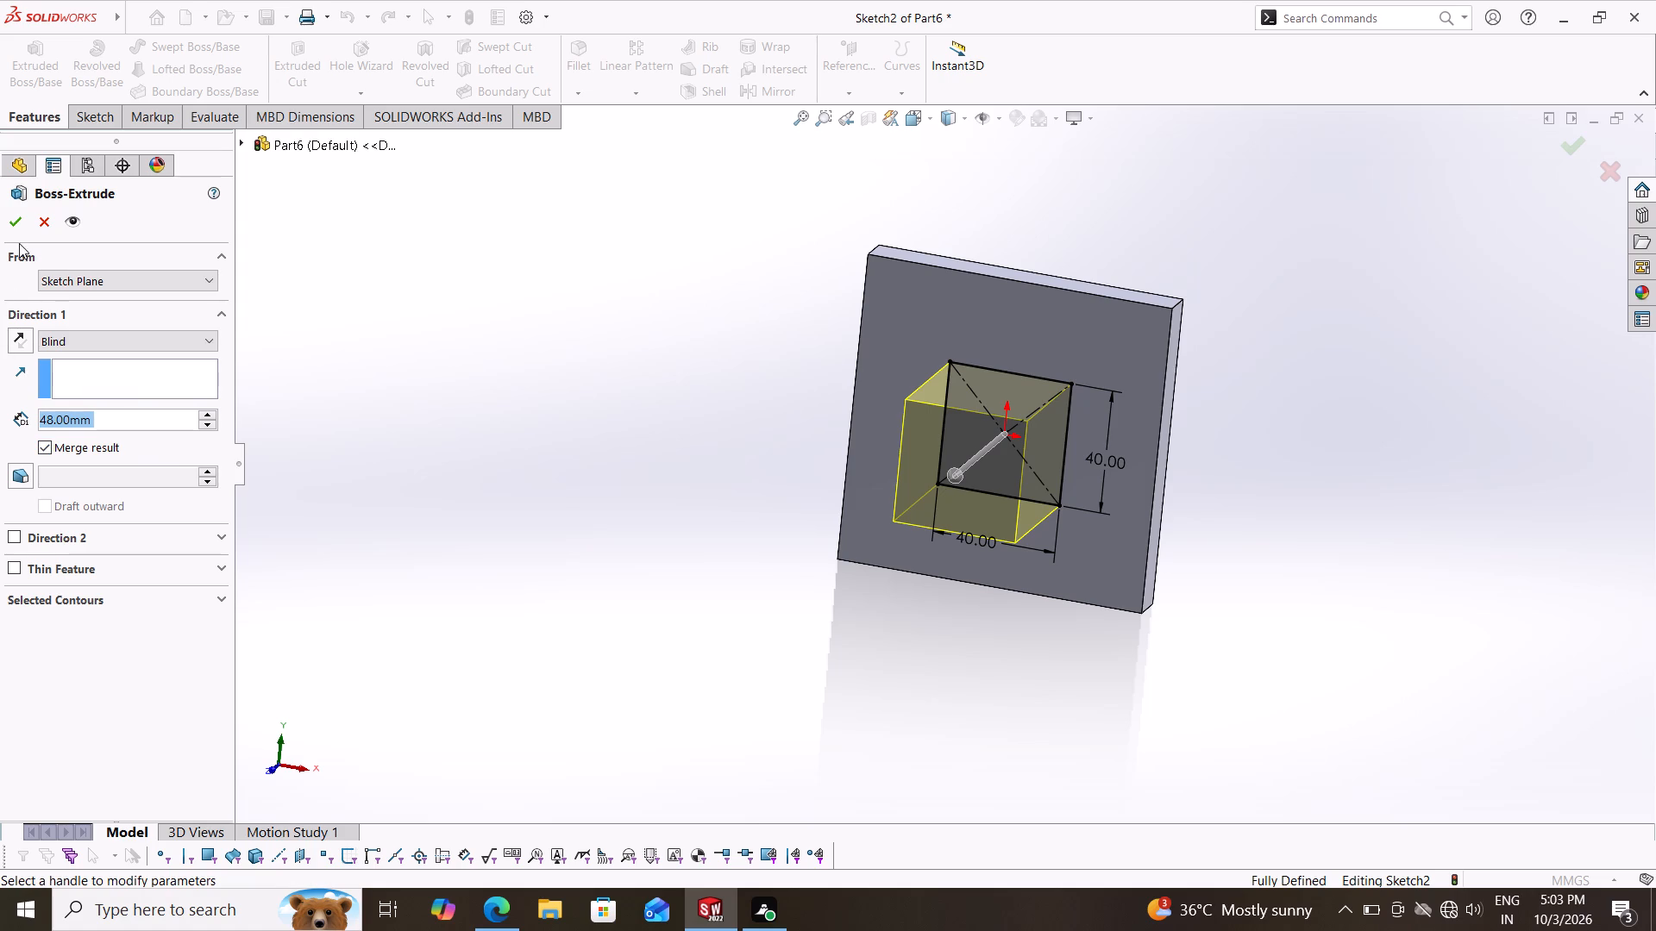
click(22, 227)
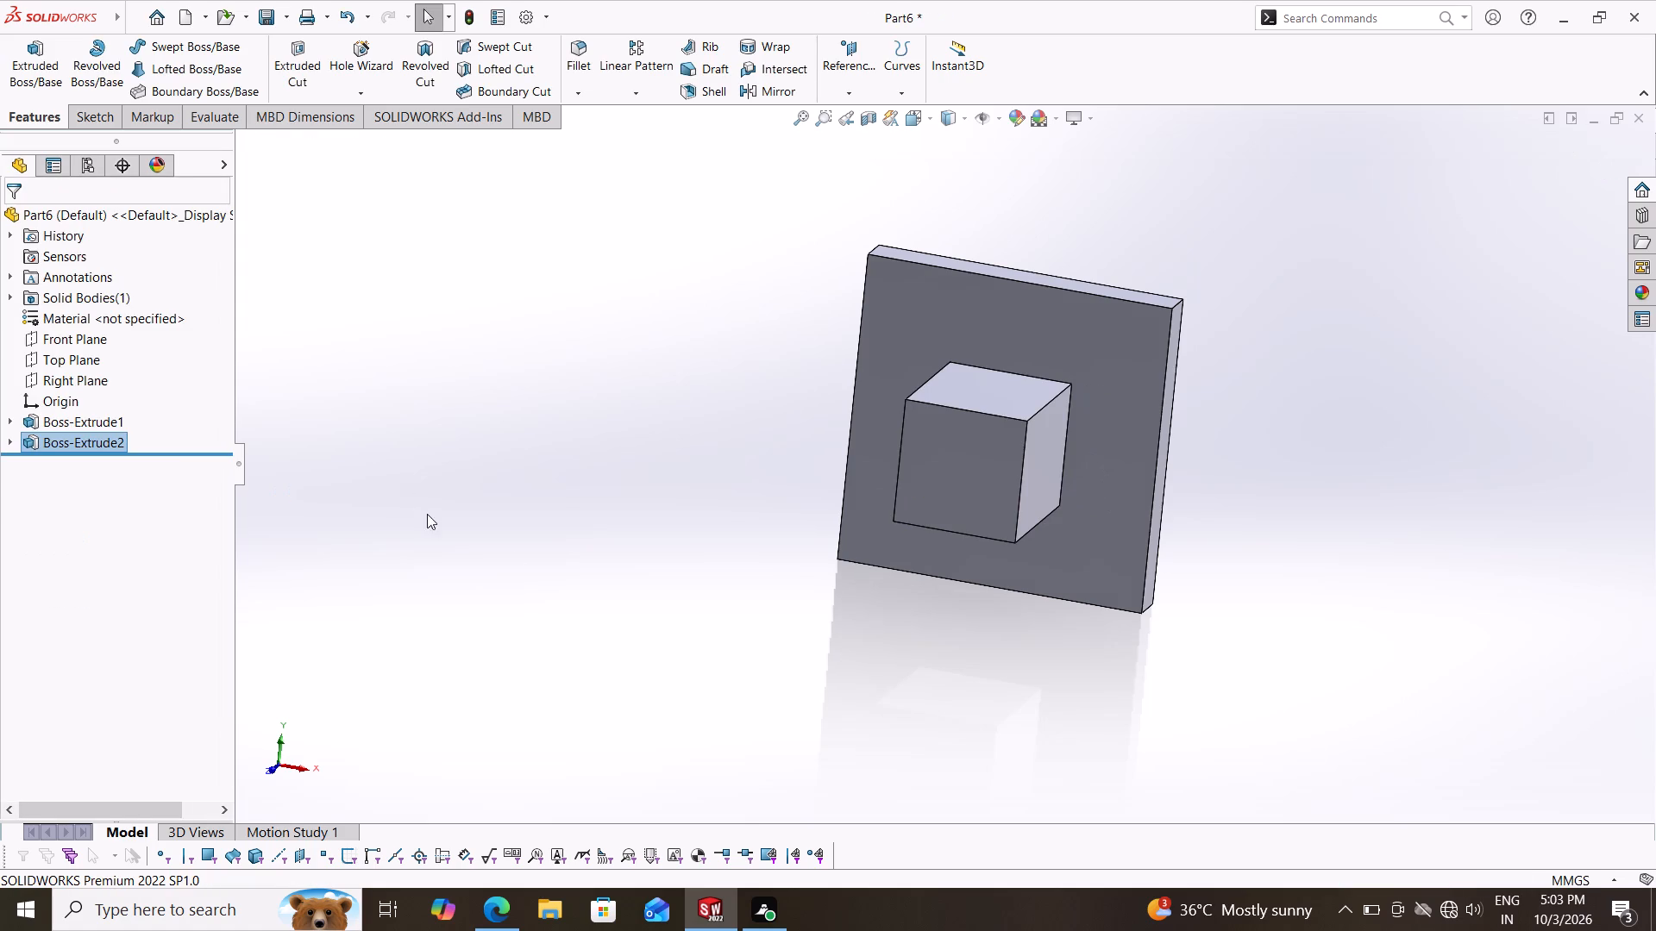
On the Right Plane, sketch a closed triangle joining the block's upper outer corner, the plate's upper front corner and the block-plate corner.
middle_drag(761, 599, 839, 376)
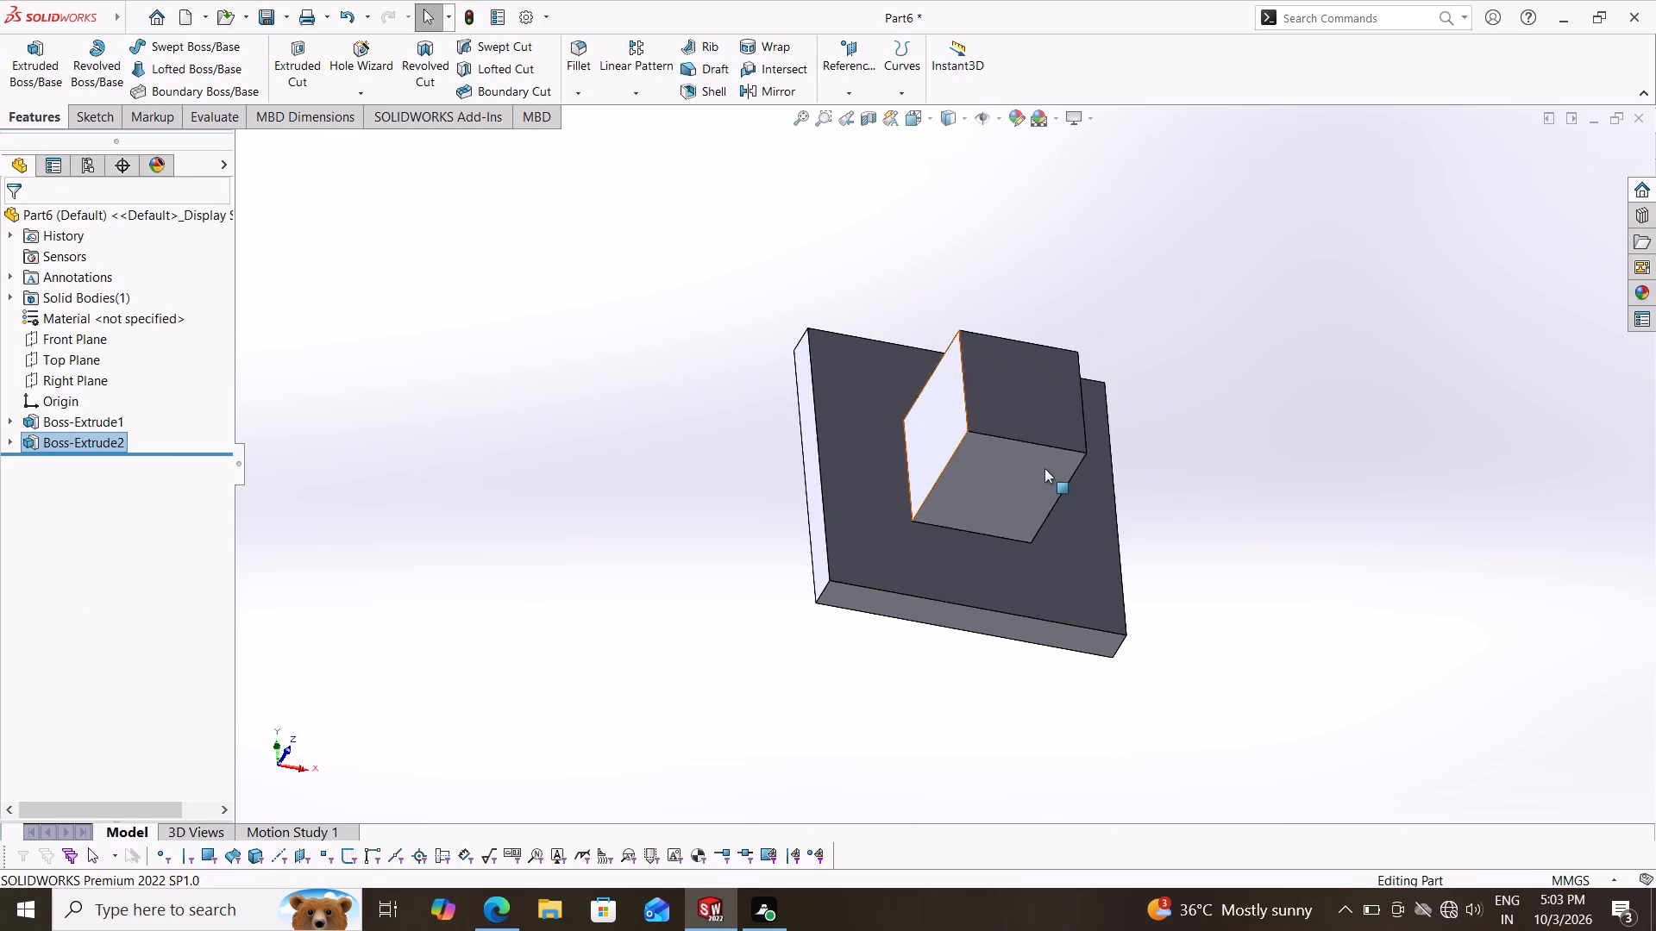
middle_drag(827, 684, 1070, 754)
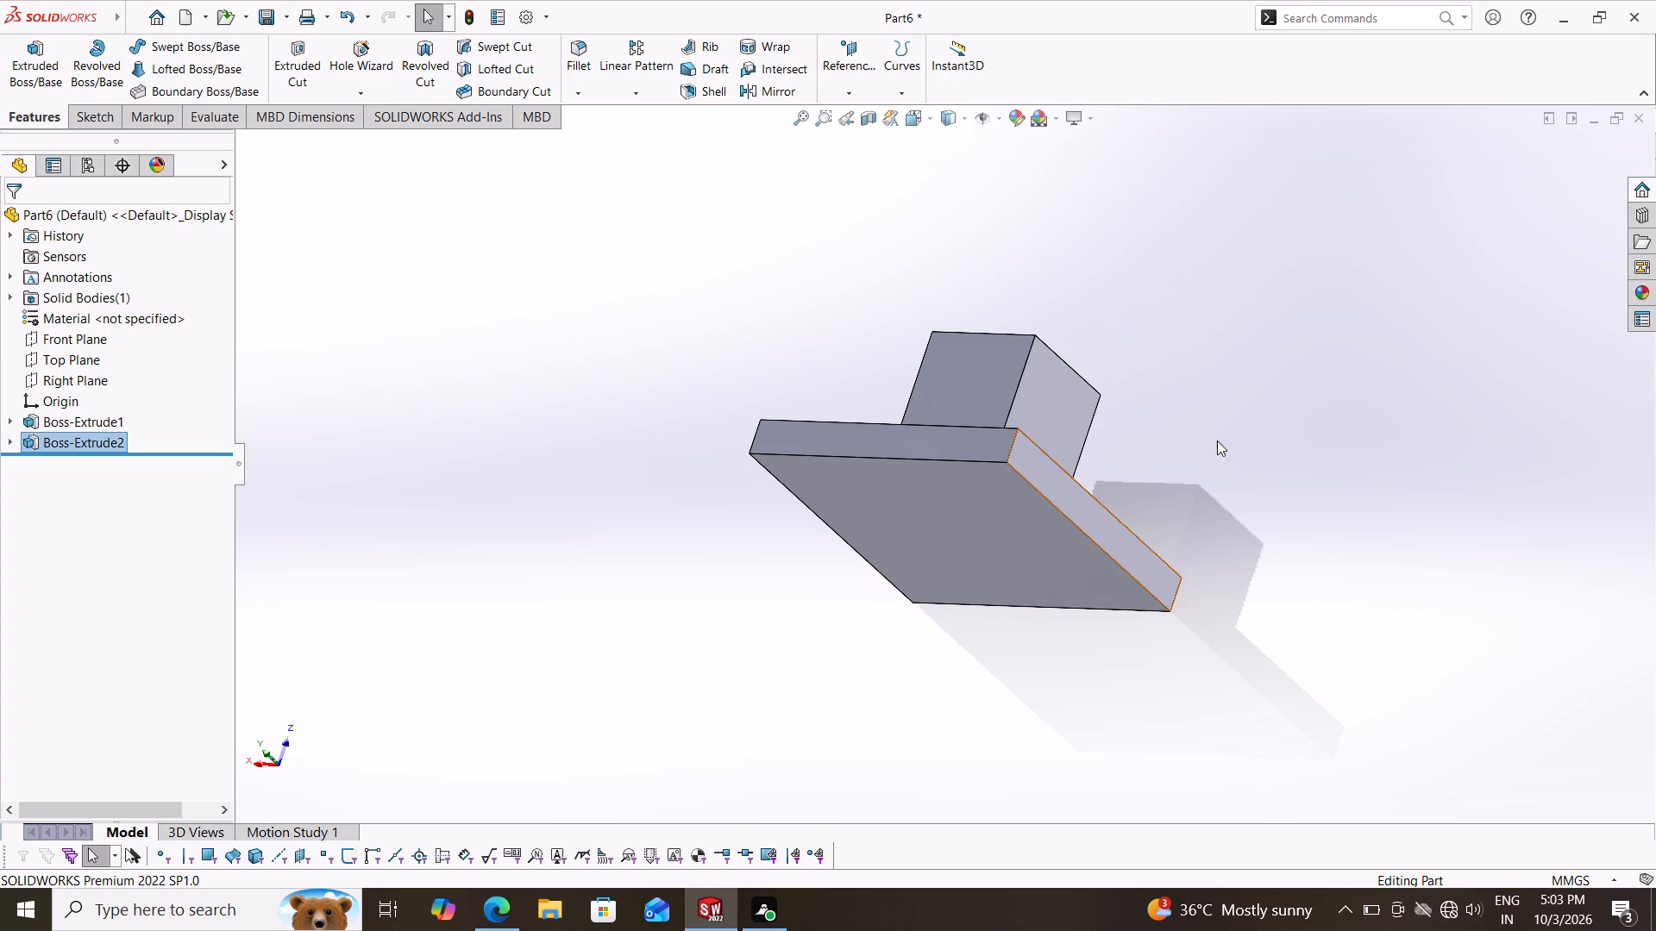
middle_drag(1250, 422, 1047, 490)
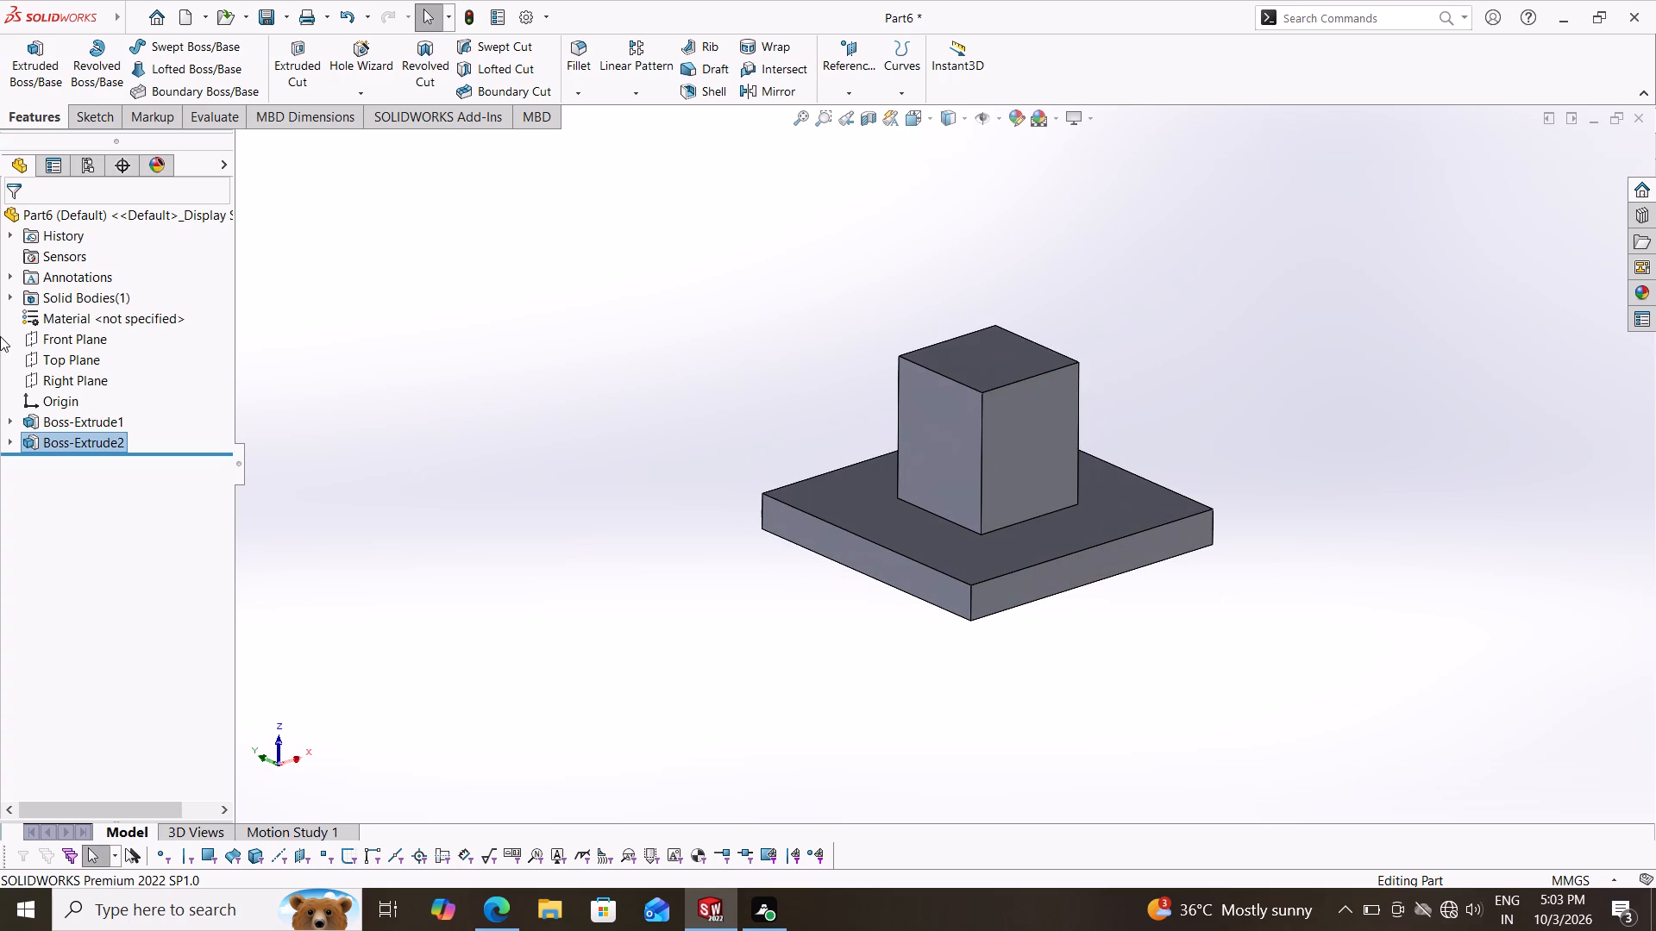
click(47, 377)
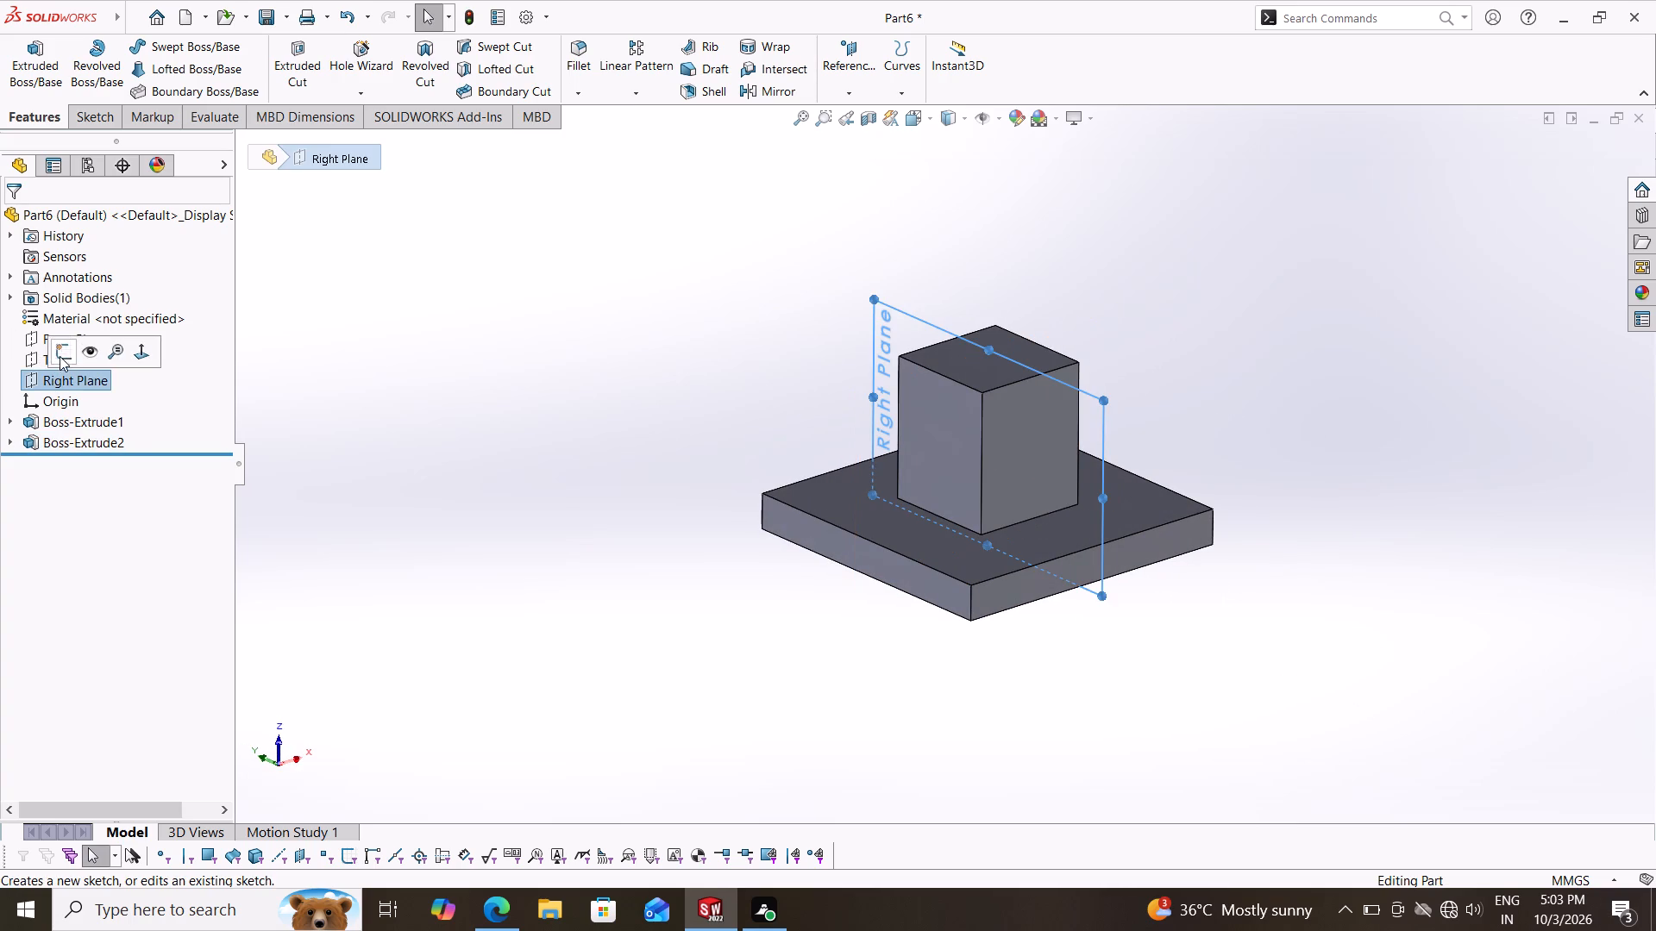
click(60, 346)
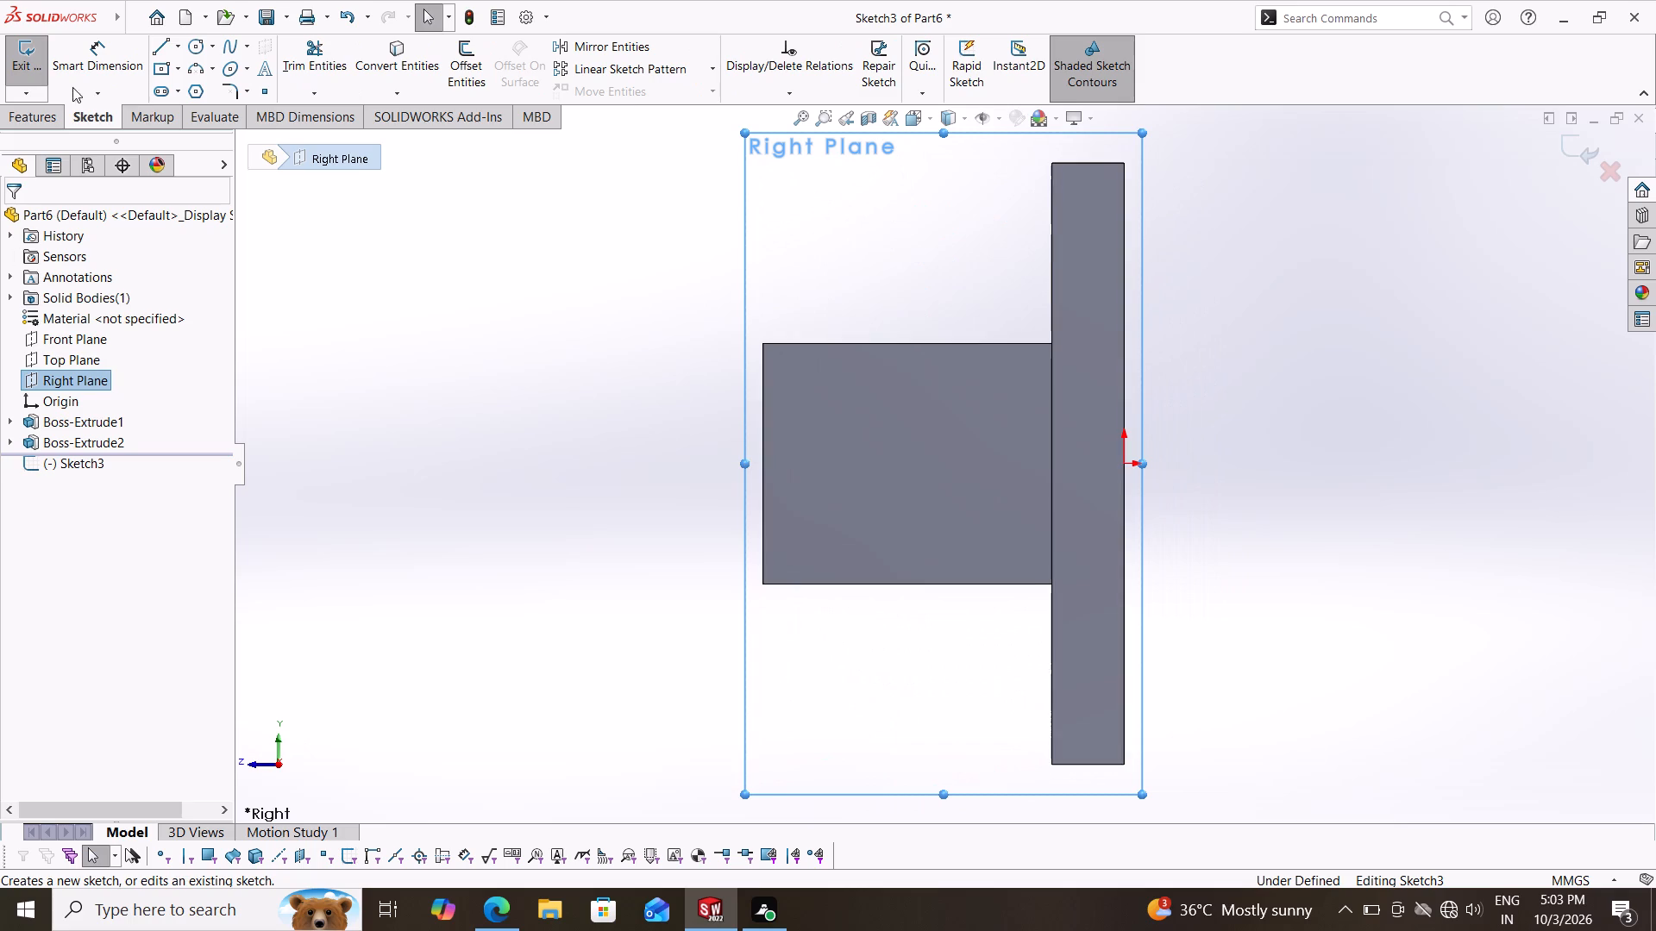
click(165, 43)
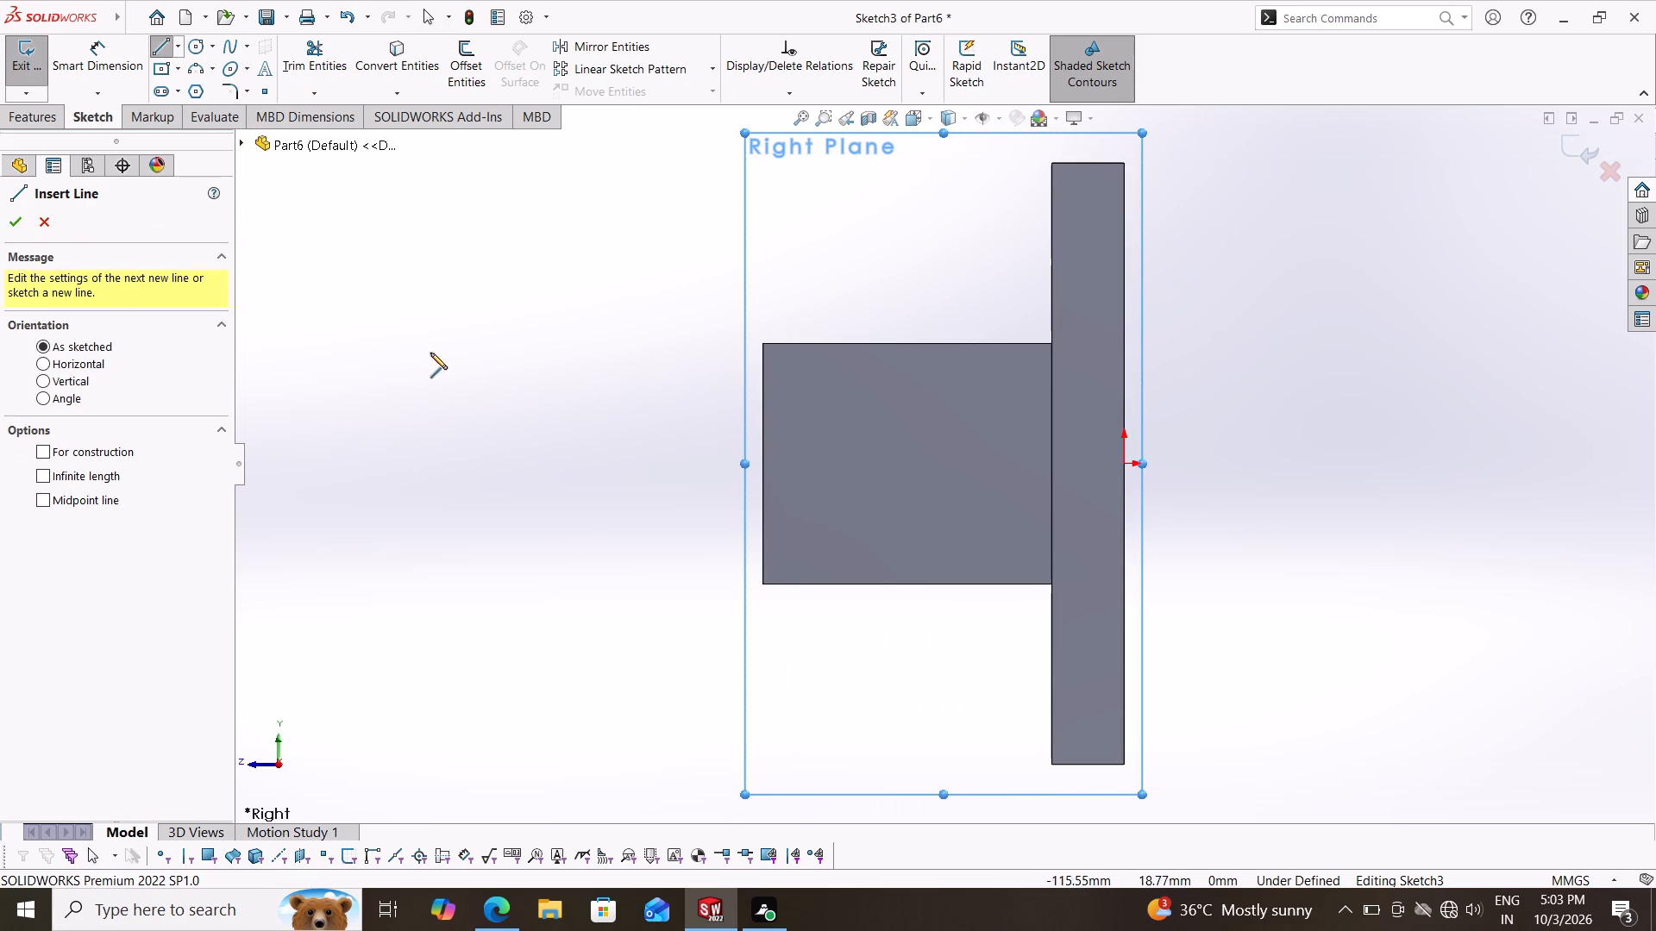
click(764, 344)
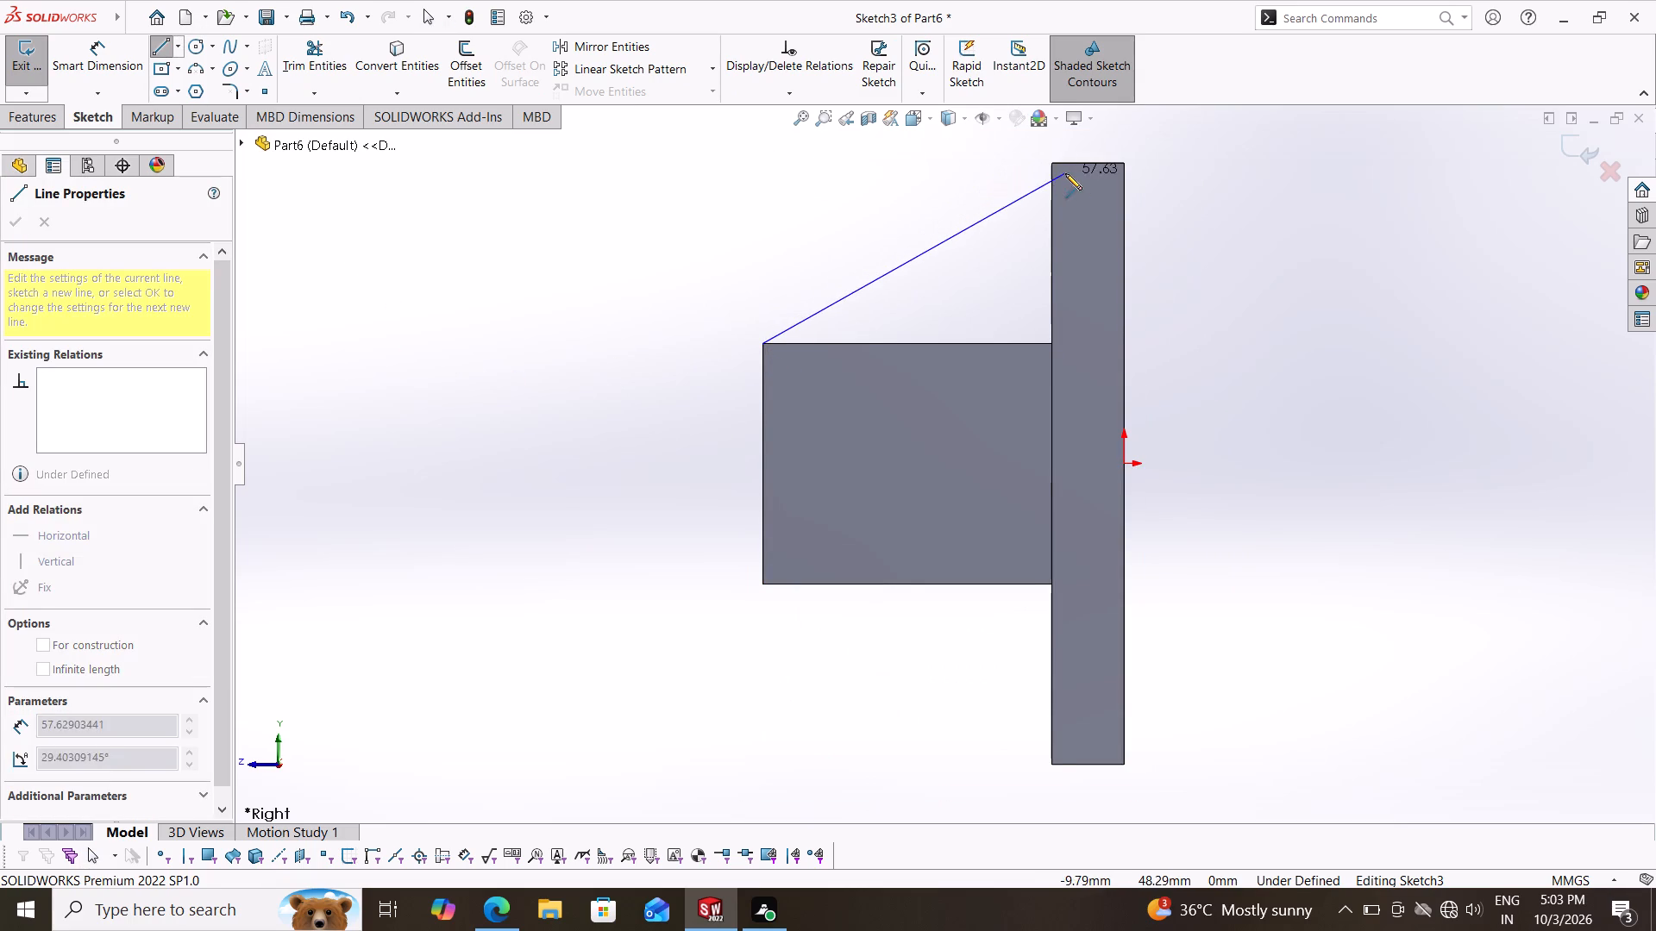
click(1055, 168)
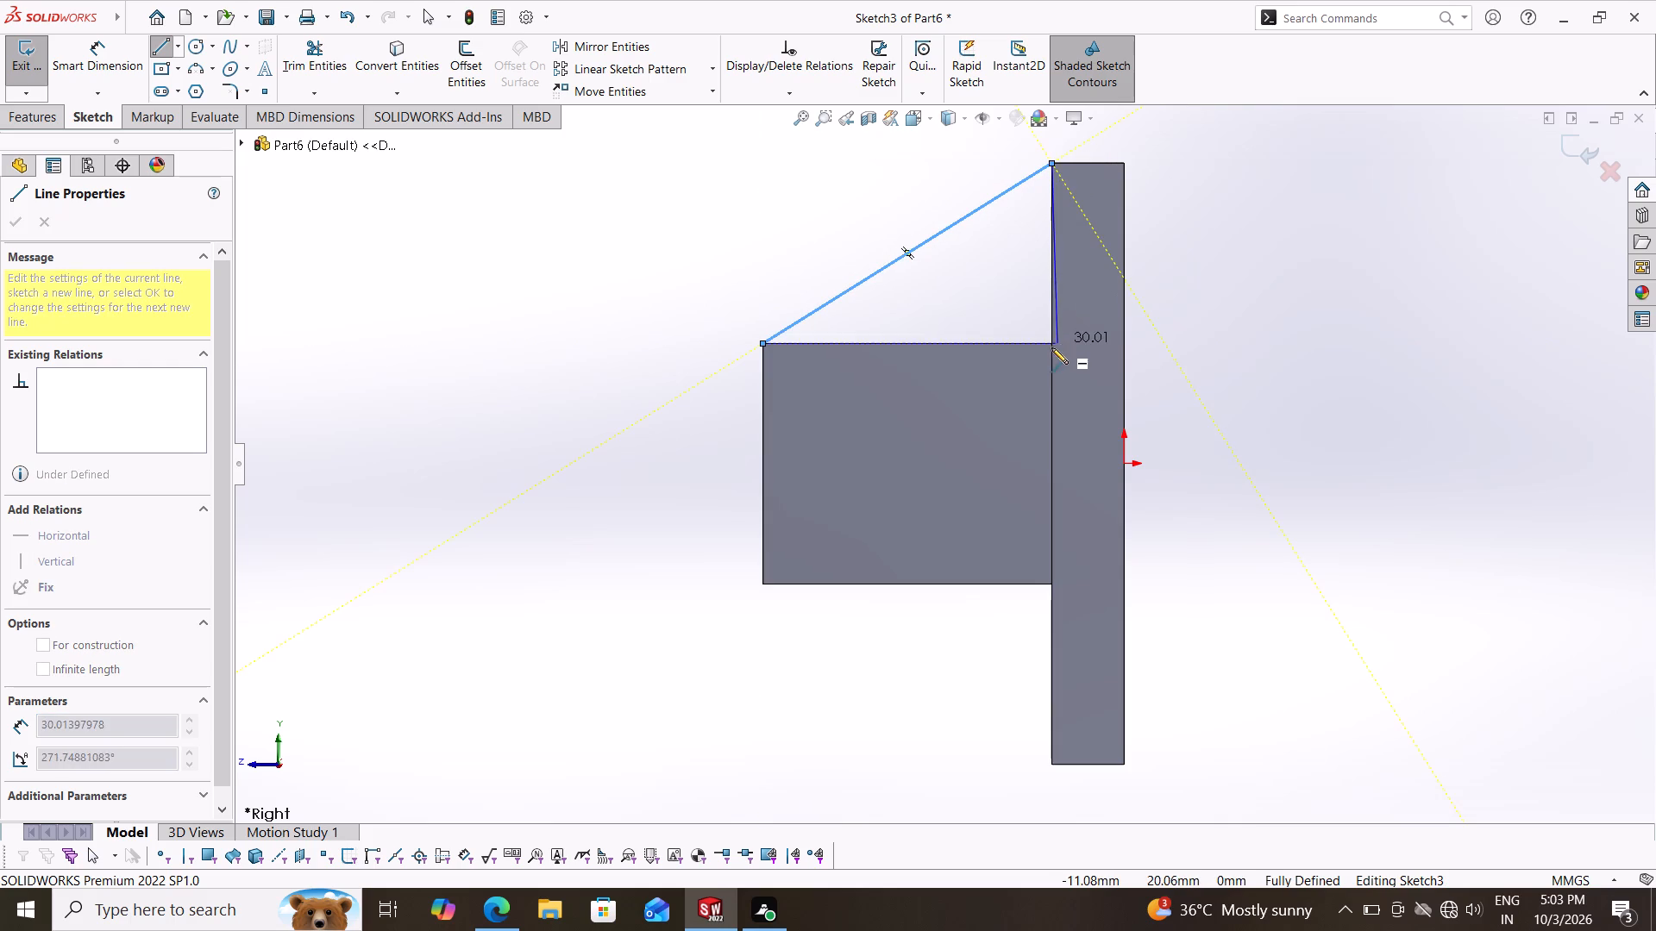
click(1051, 342)
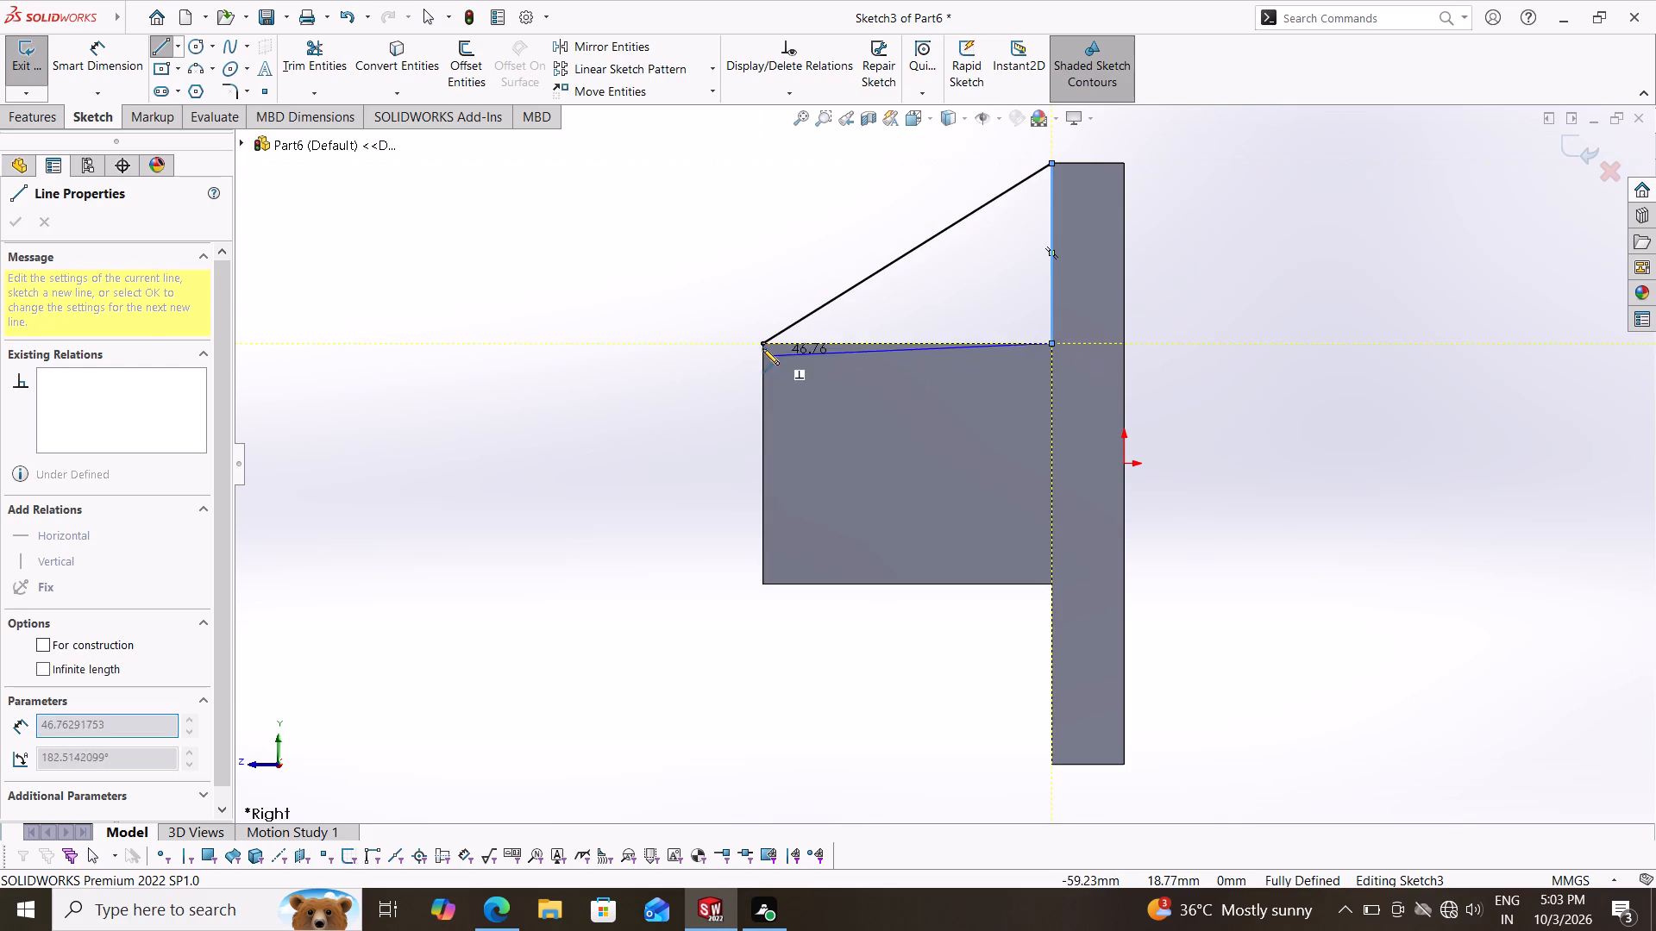
click(762, 345)
key(Escape)
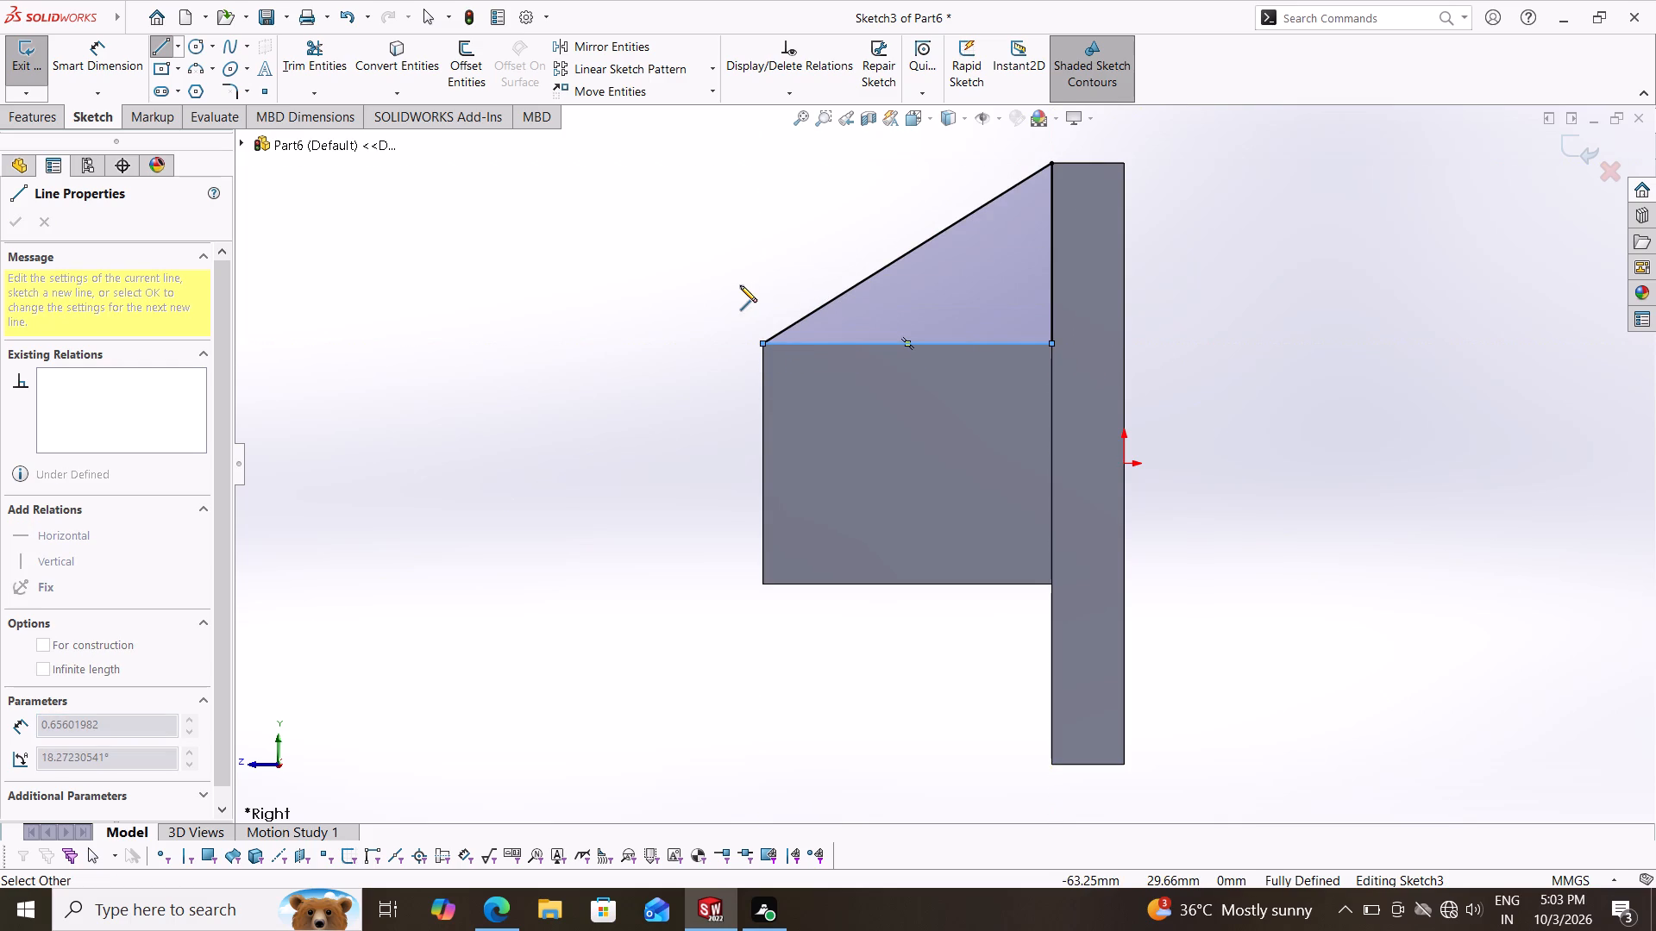
key(Escape)
key(Escape)
key(Escape)
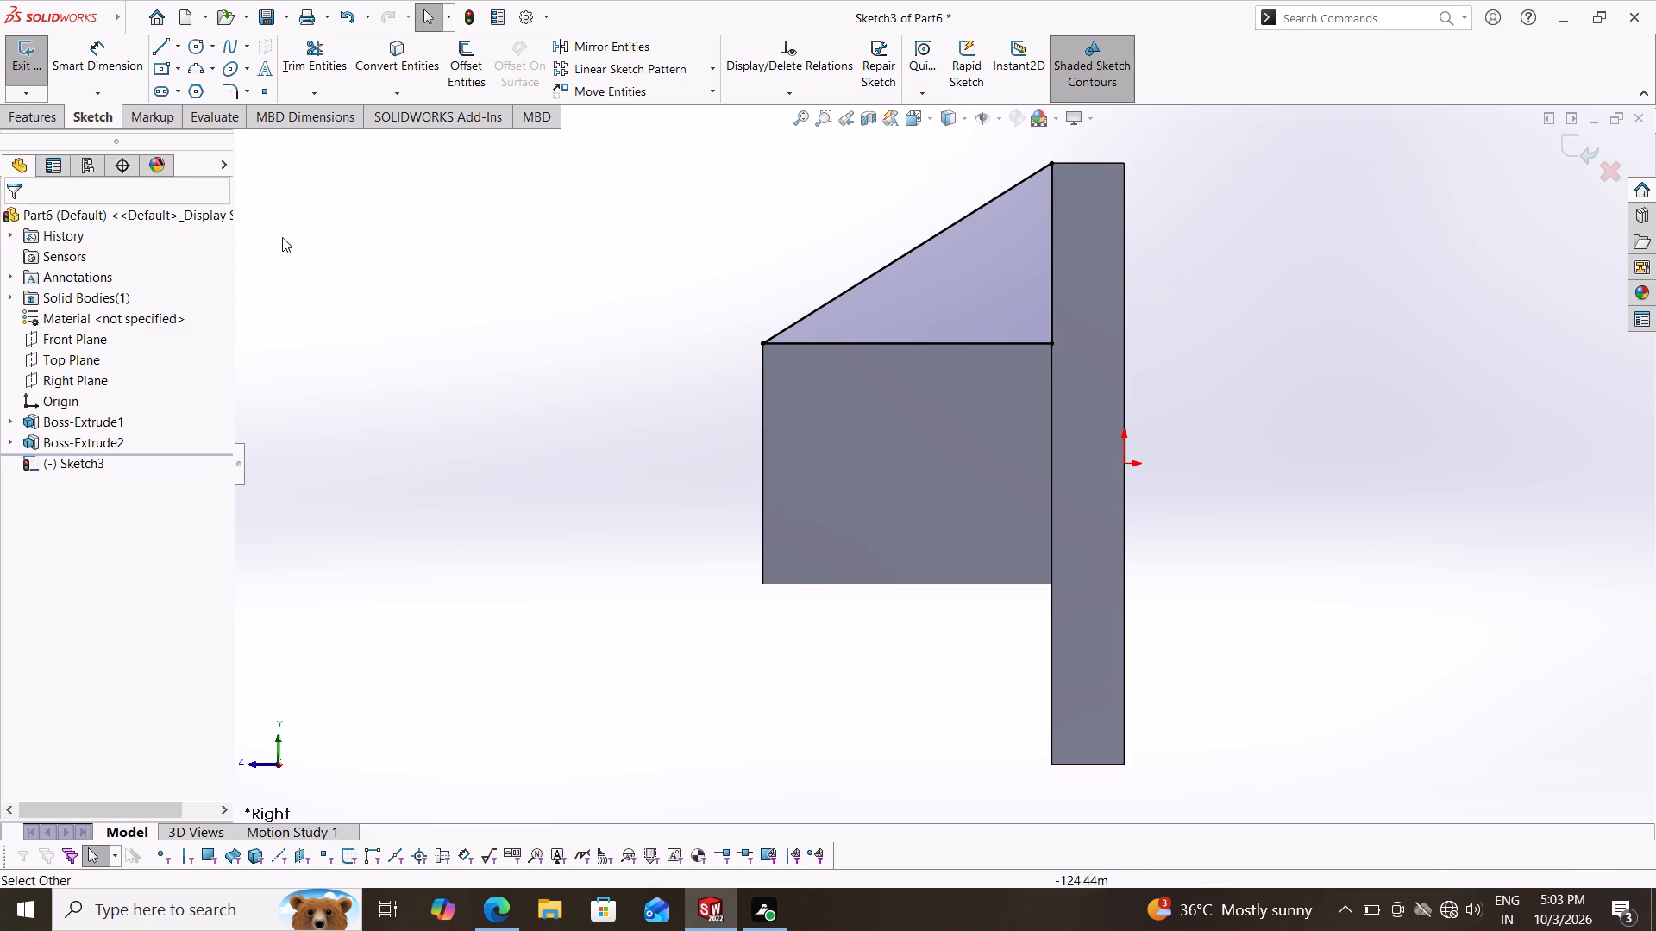
Extrude the triangle as a Mid Plane boss 10 mm thick, merging the result to form a rib.
click(33, 113)
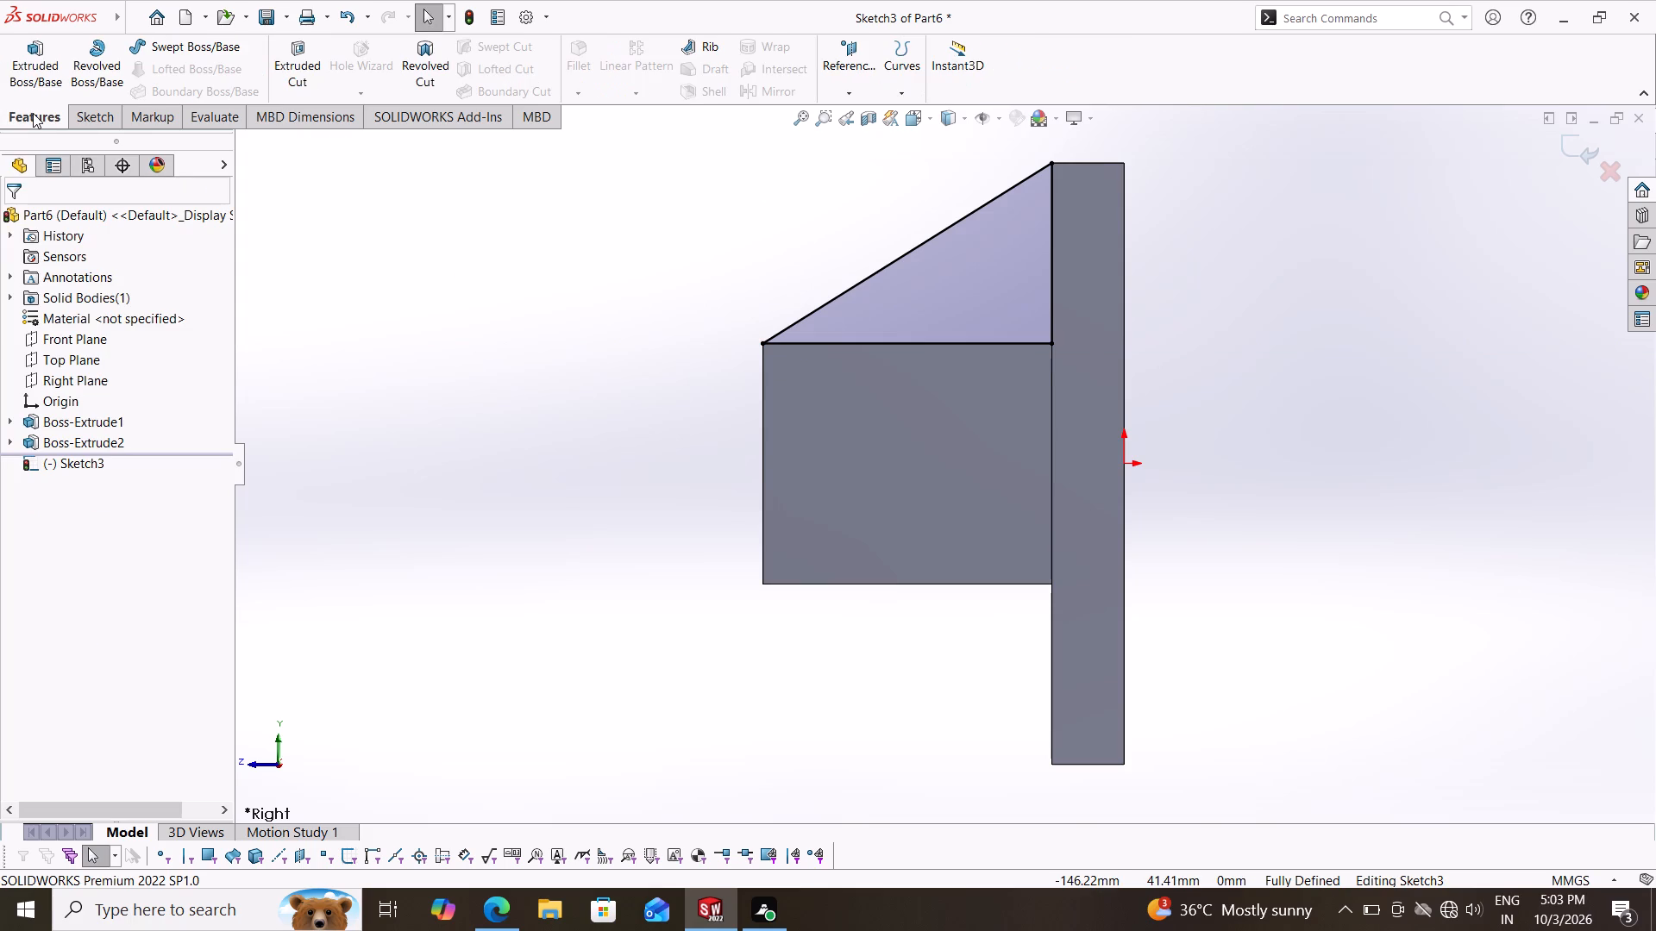
click(41, 72)
middle_drag(613, 409, 691, 501)
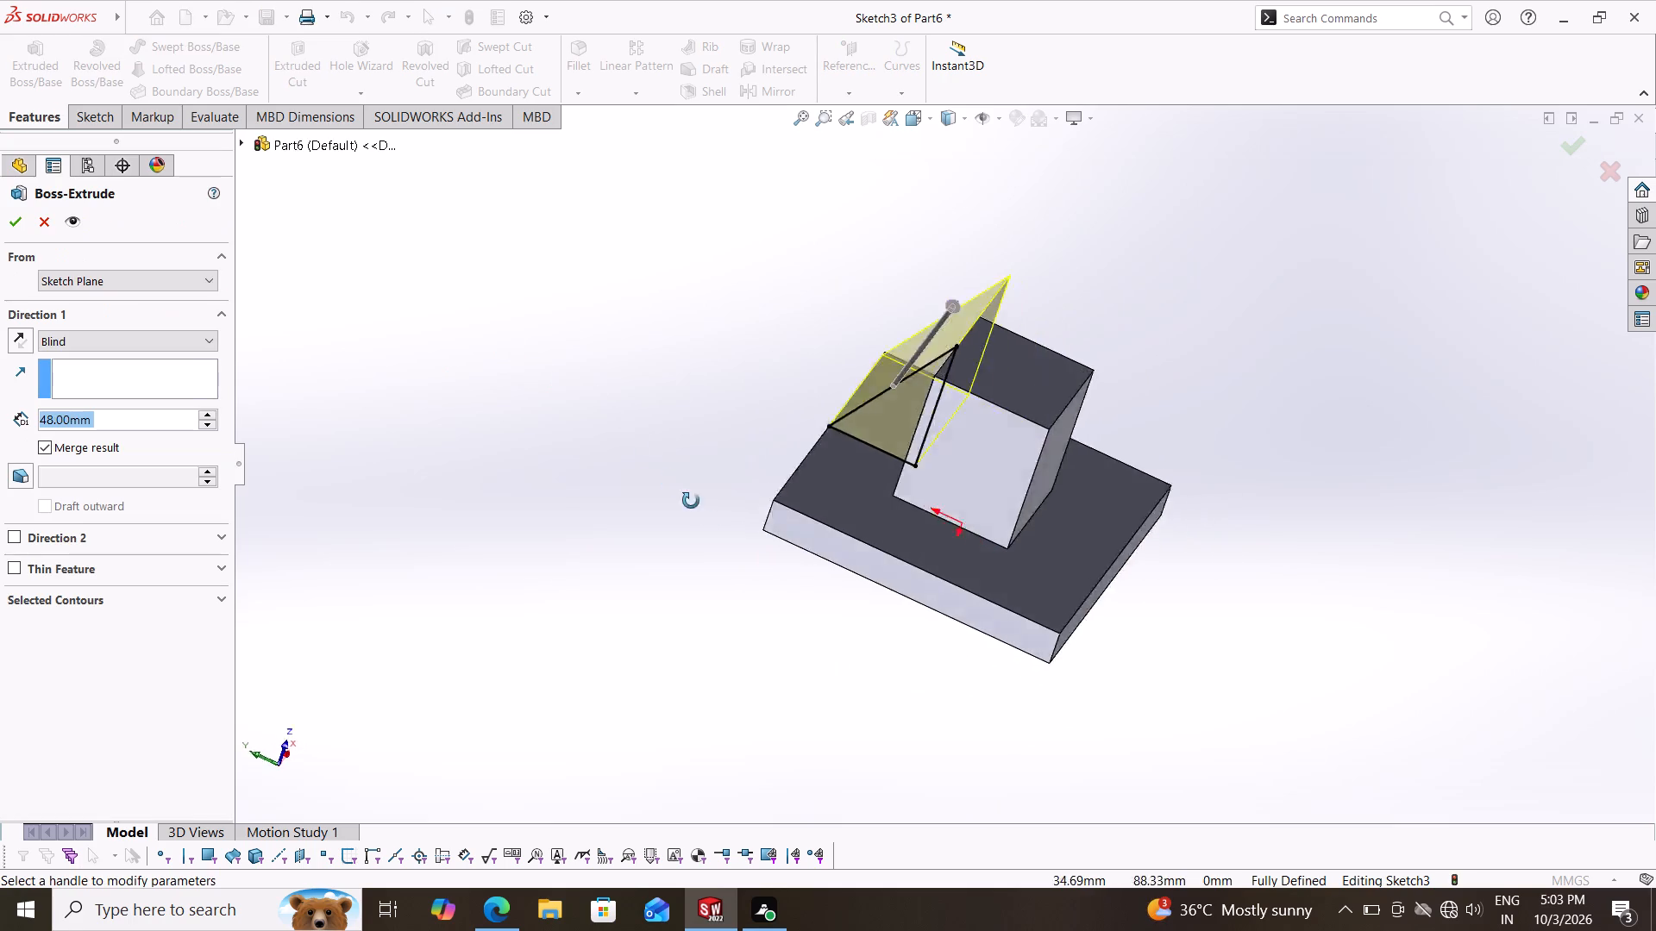
middle_drag(691, 501, 756, 543)
click(97, 342)
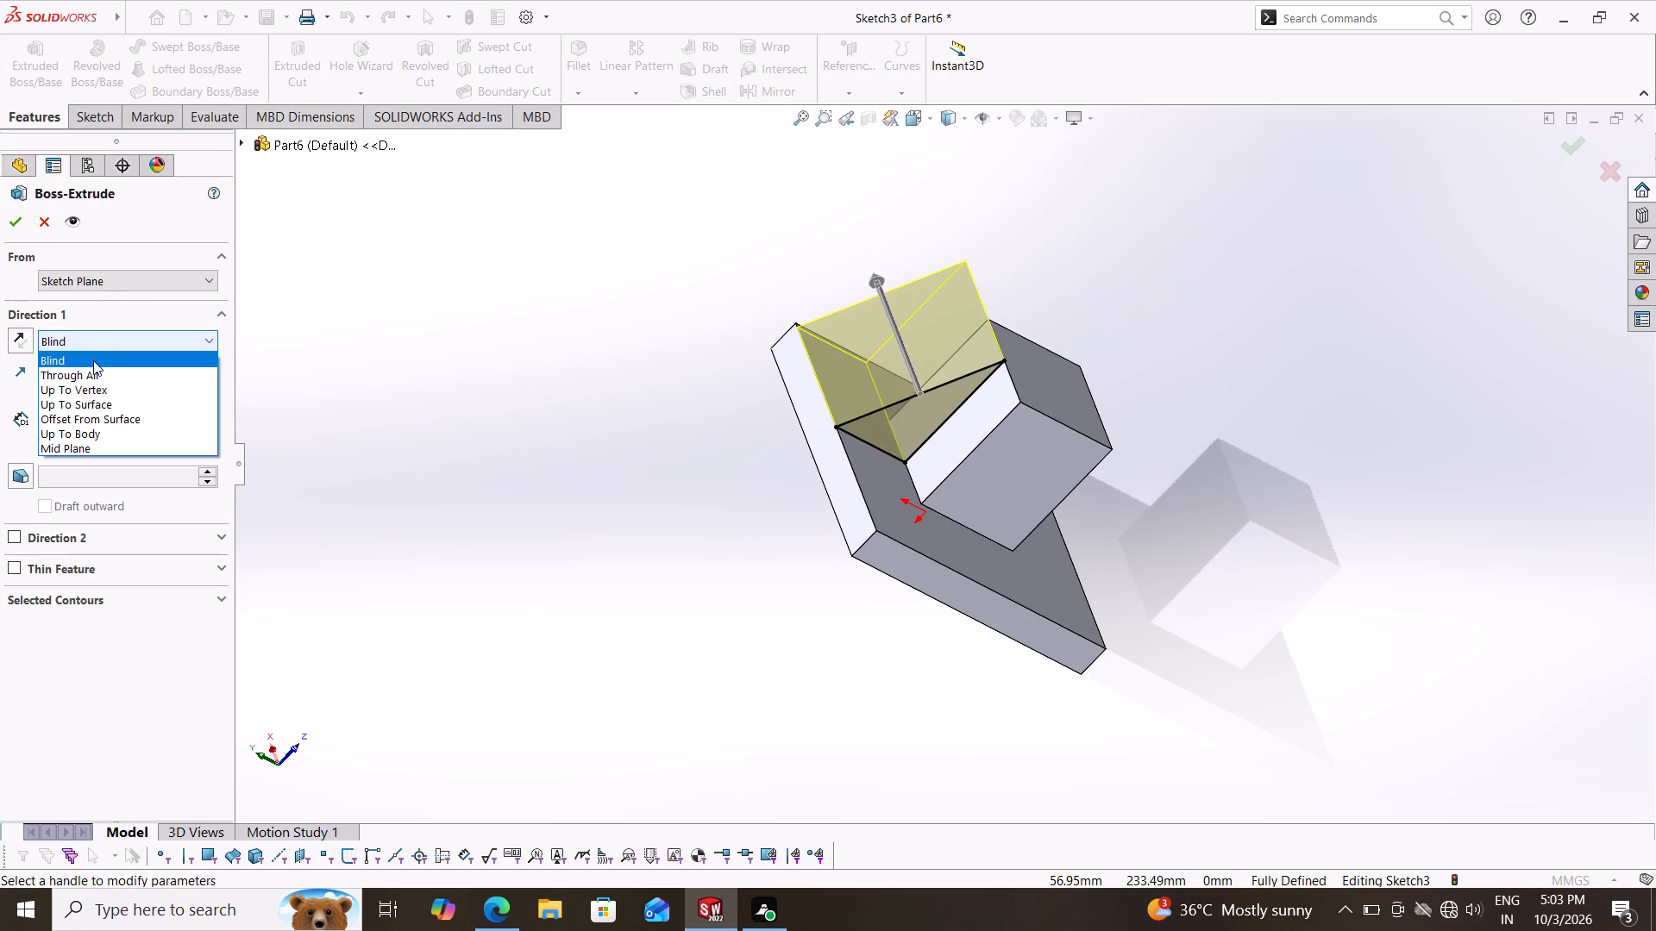
click(96, 451)
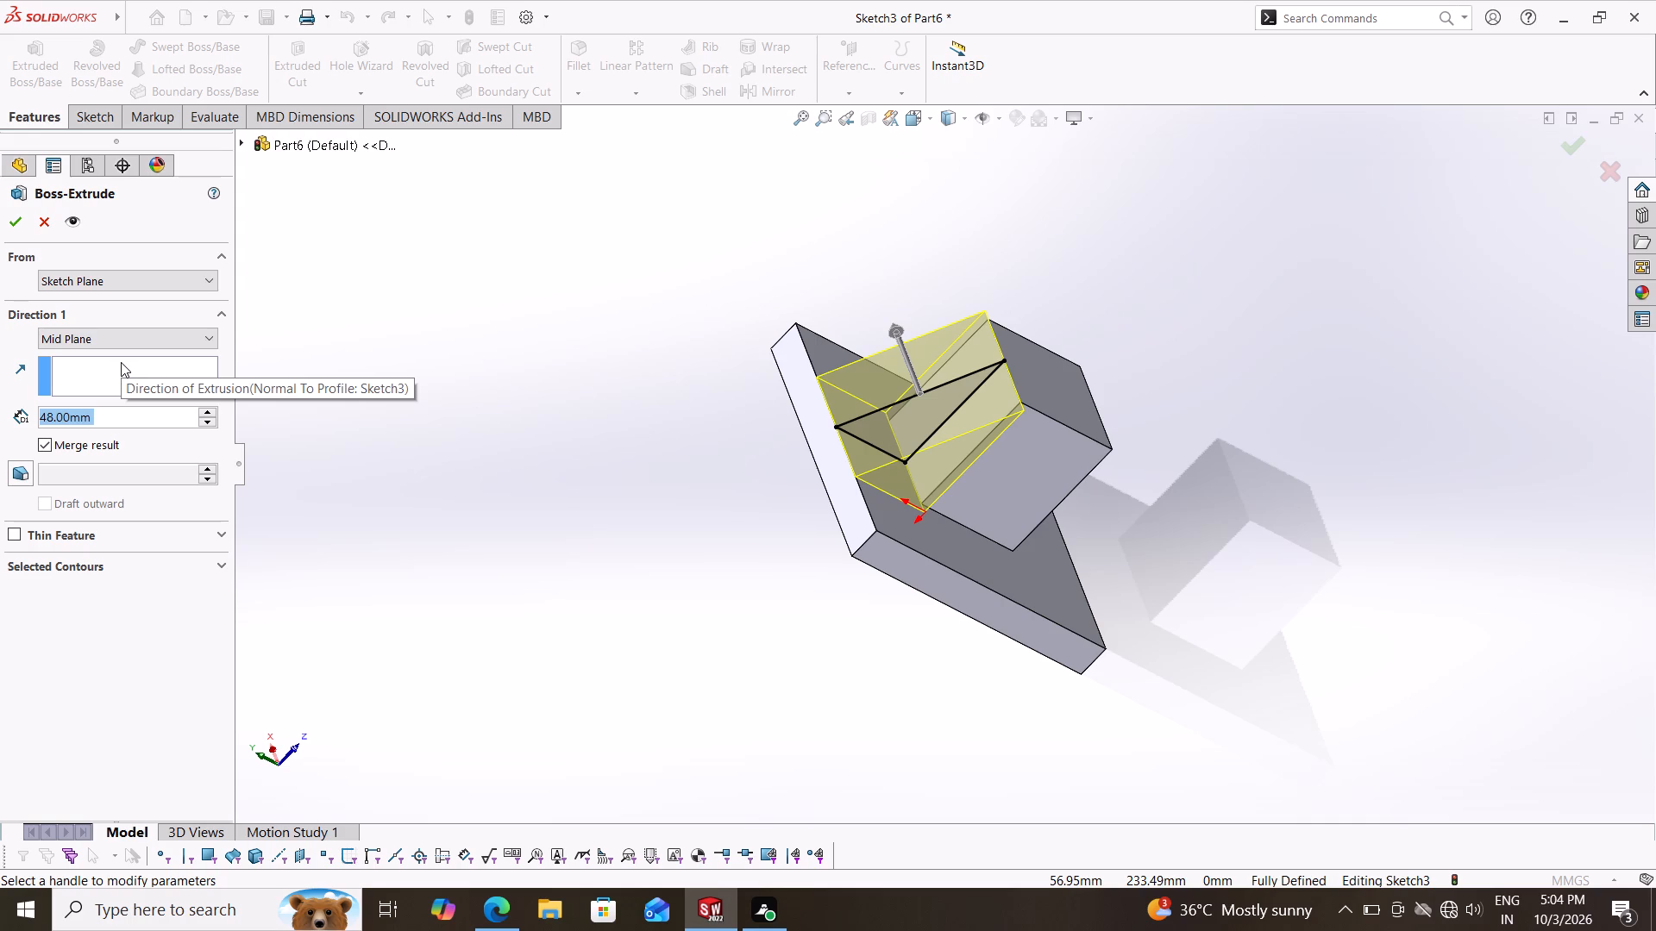
scroll(549, 372, up, 1)
middle_drag(549, 372, 589, 458)
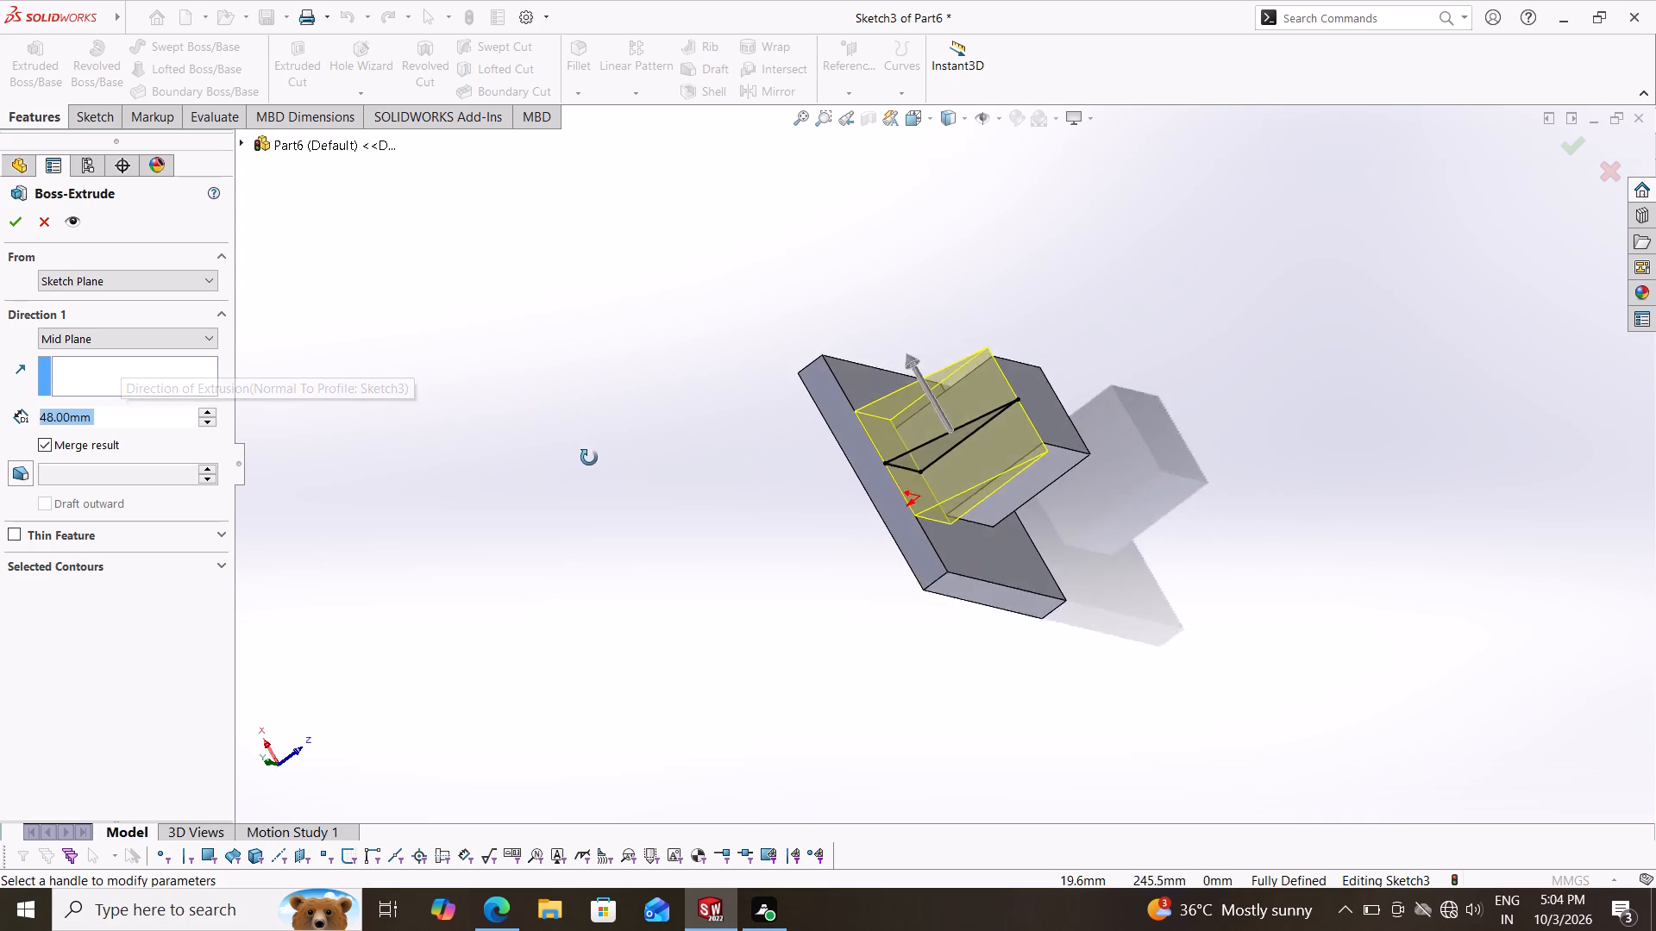
middle_drag(589, 458, 593, 480)
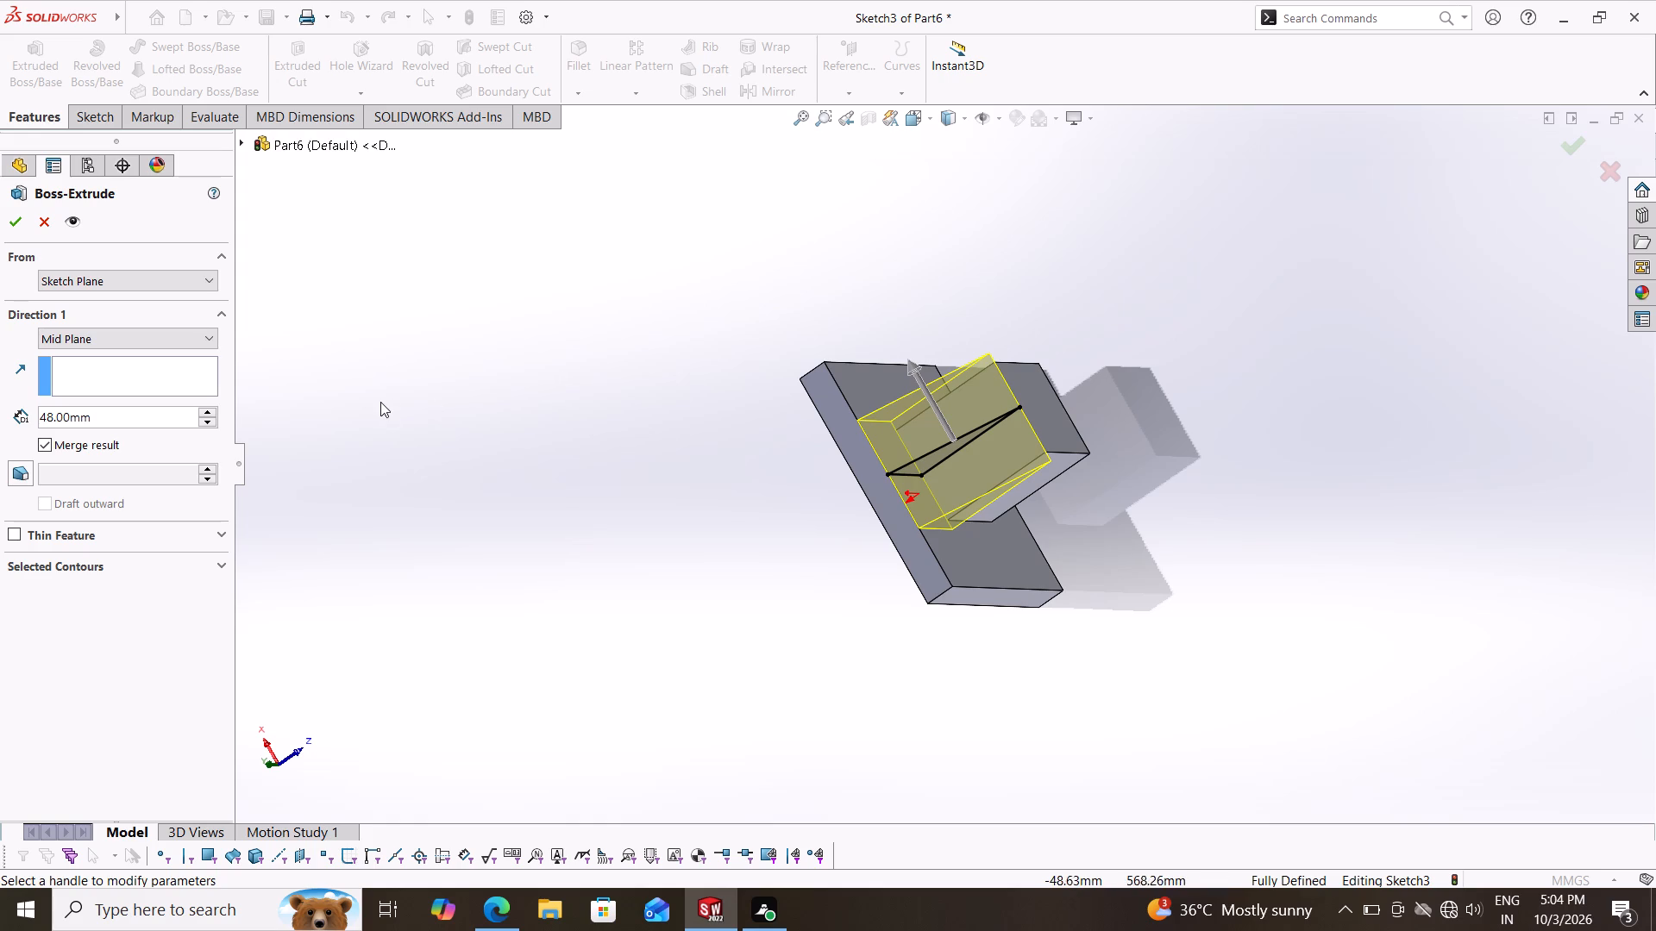
drag(113, 422, 0, 435)
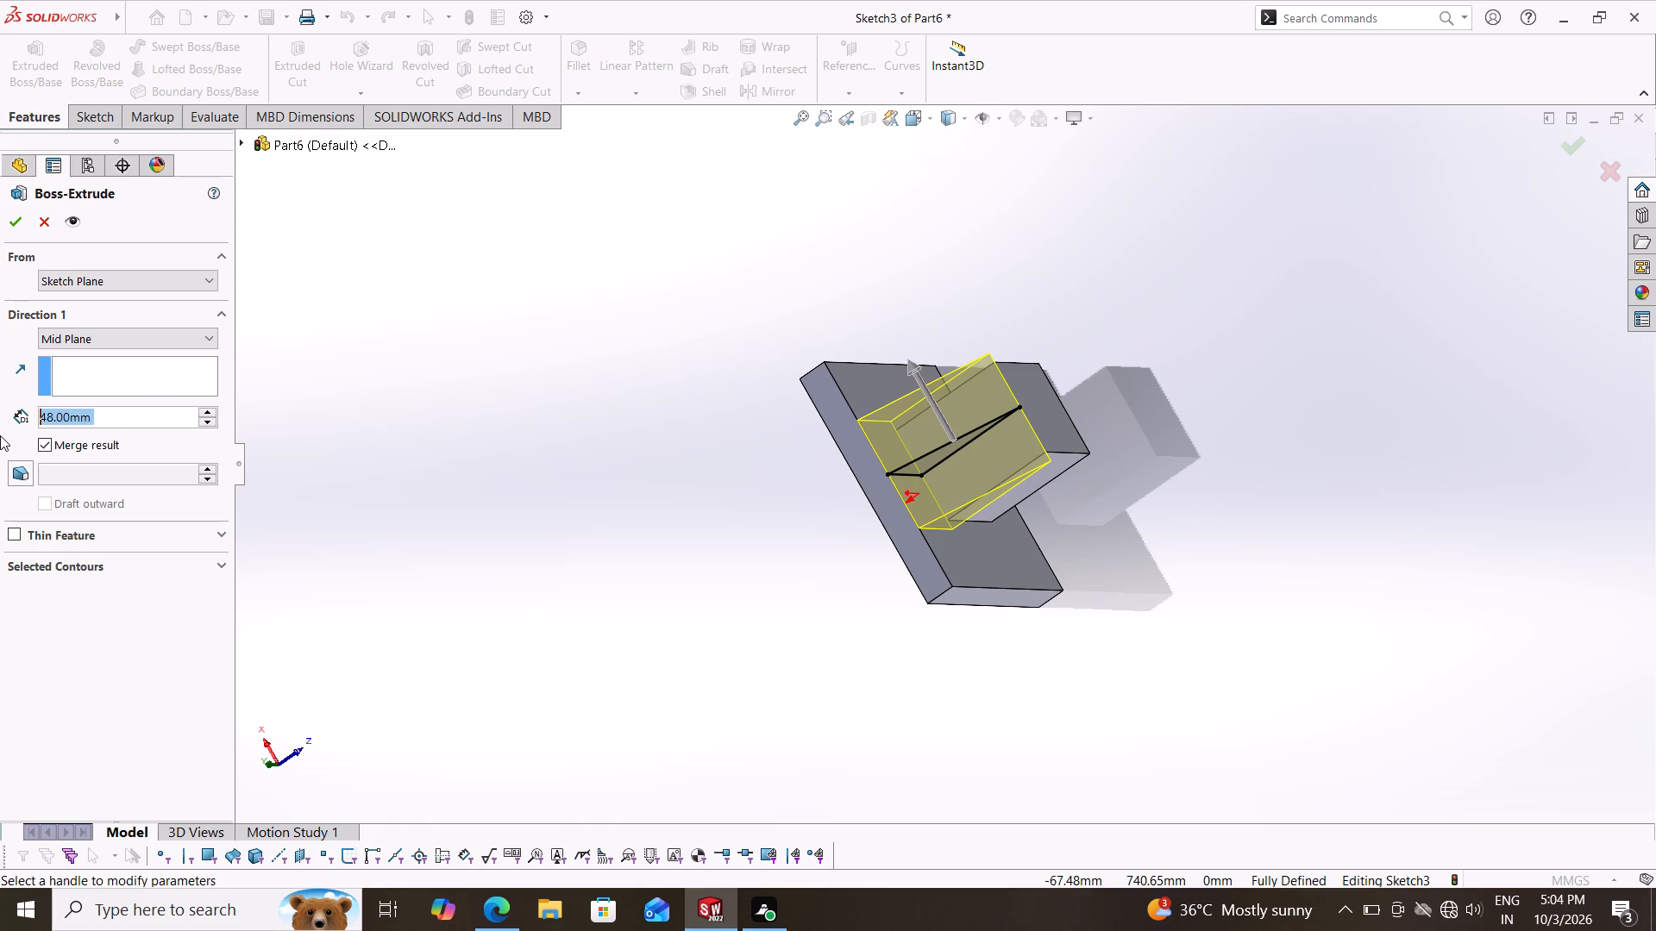
text(10)
key(Return)
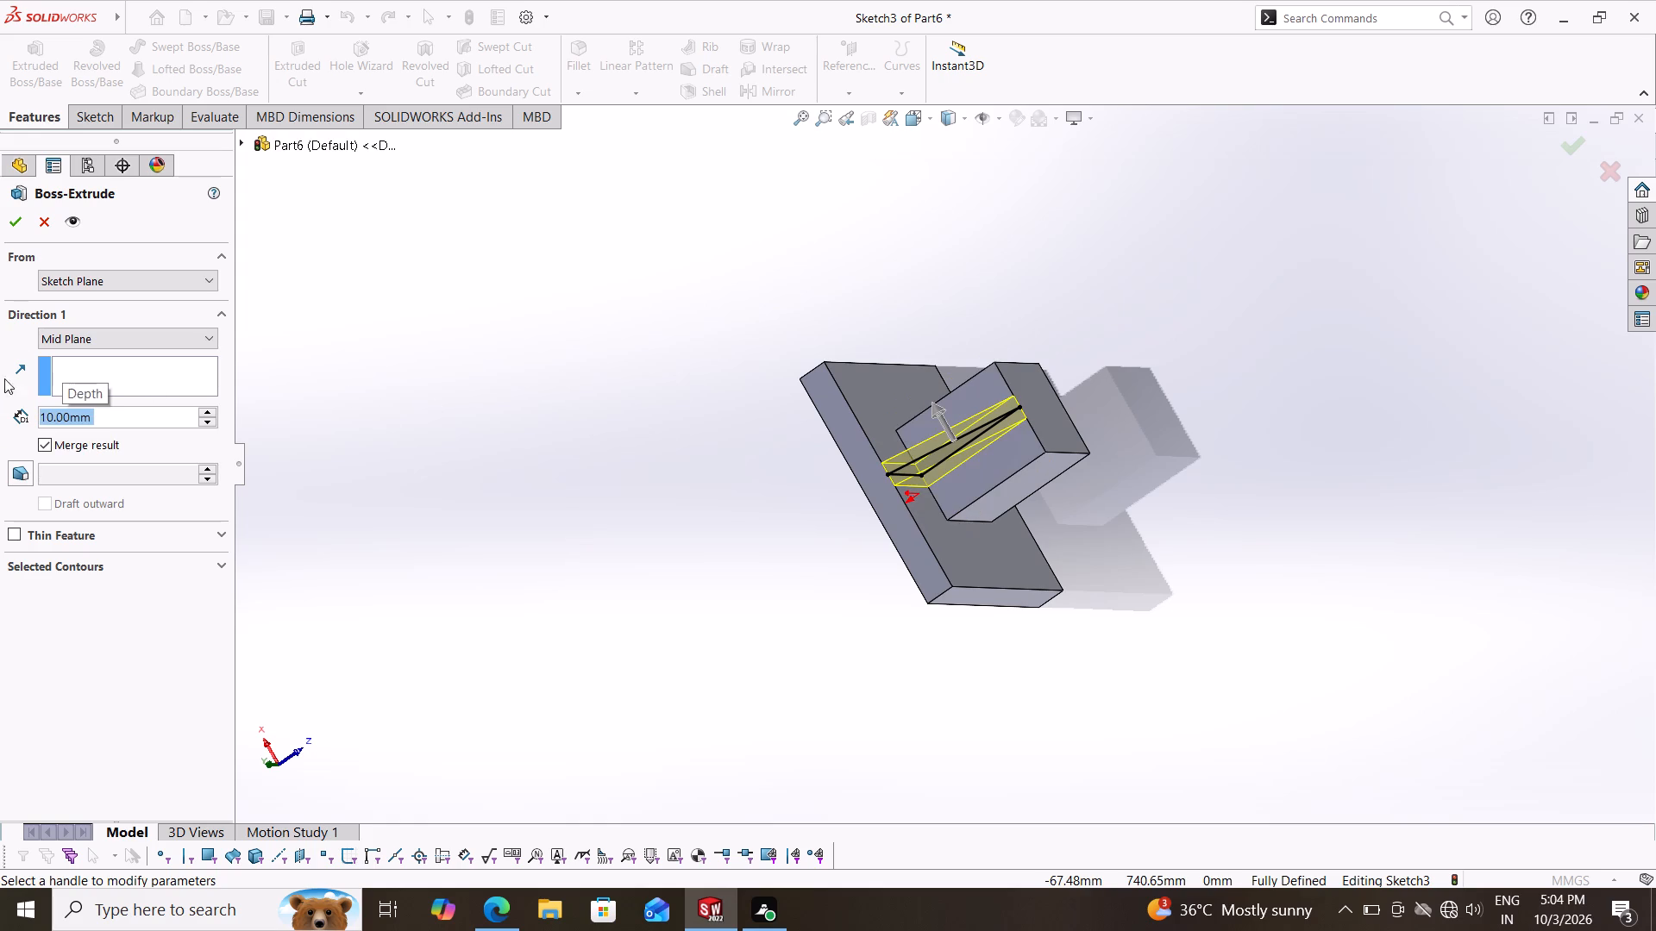
click(19, 217)
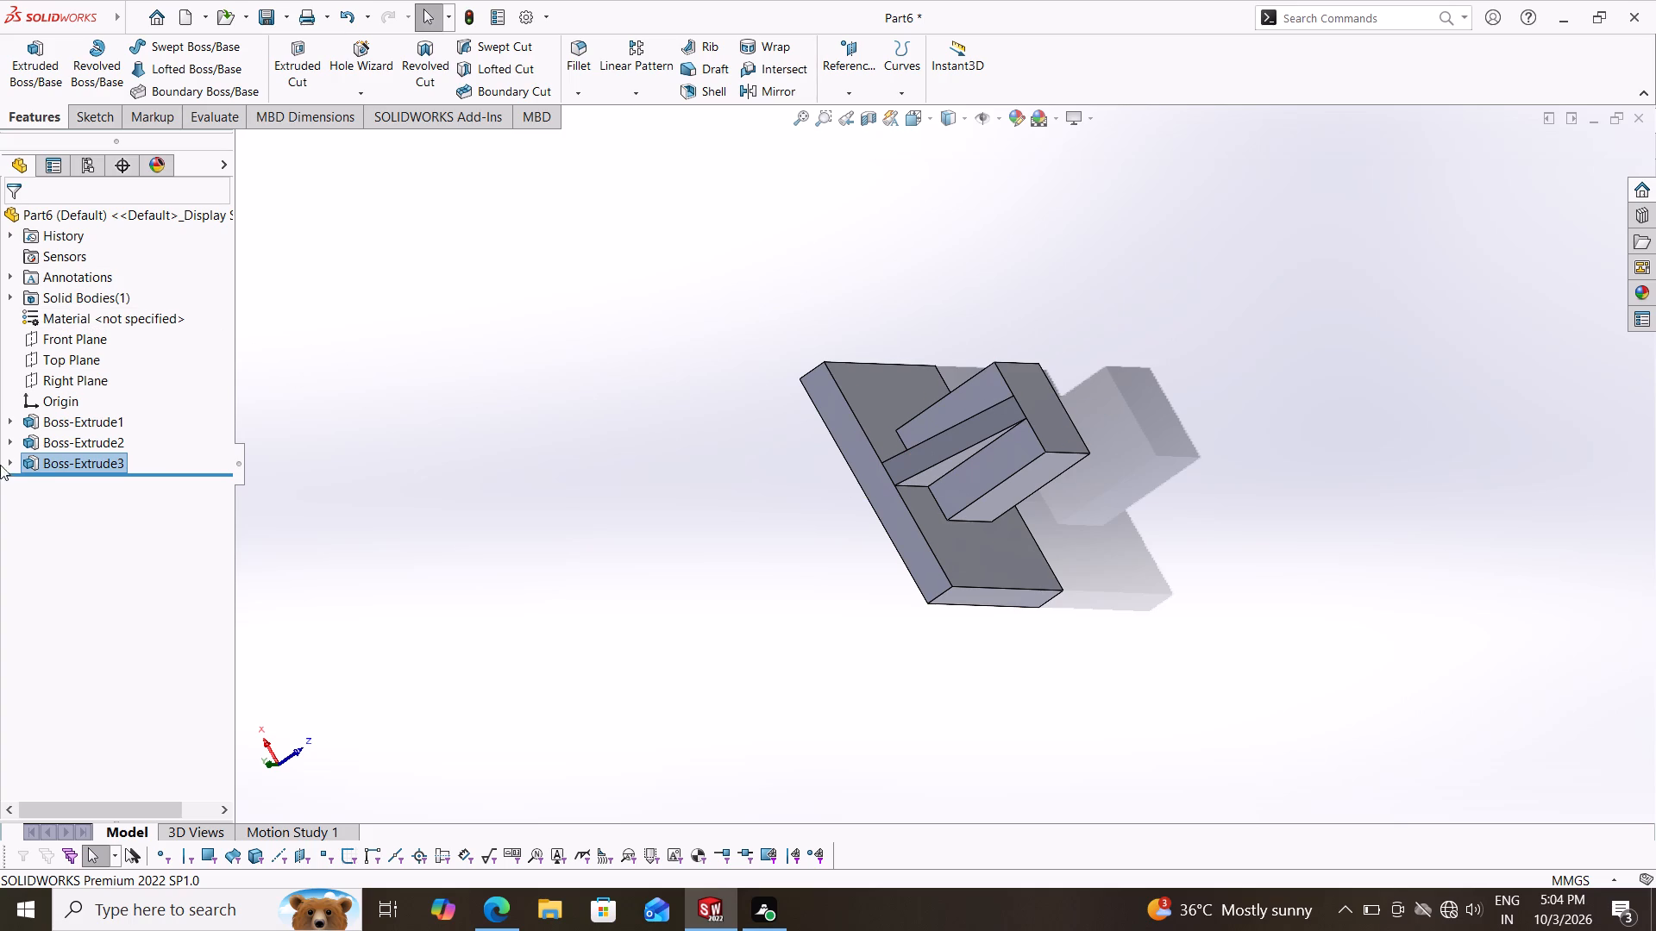
On the Right Plane, sketch a closed 48 by 30 mm triangle below the block, joining its lower outer corner to the plate's lower corner.
middle_drag(679, 525, 534, 465)
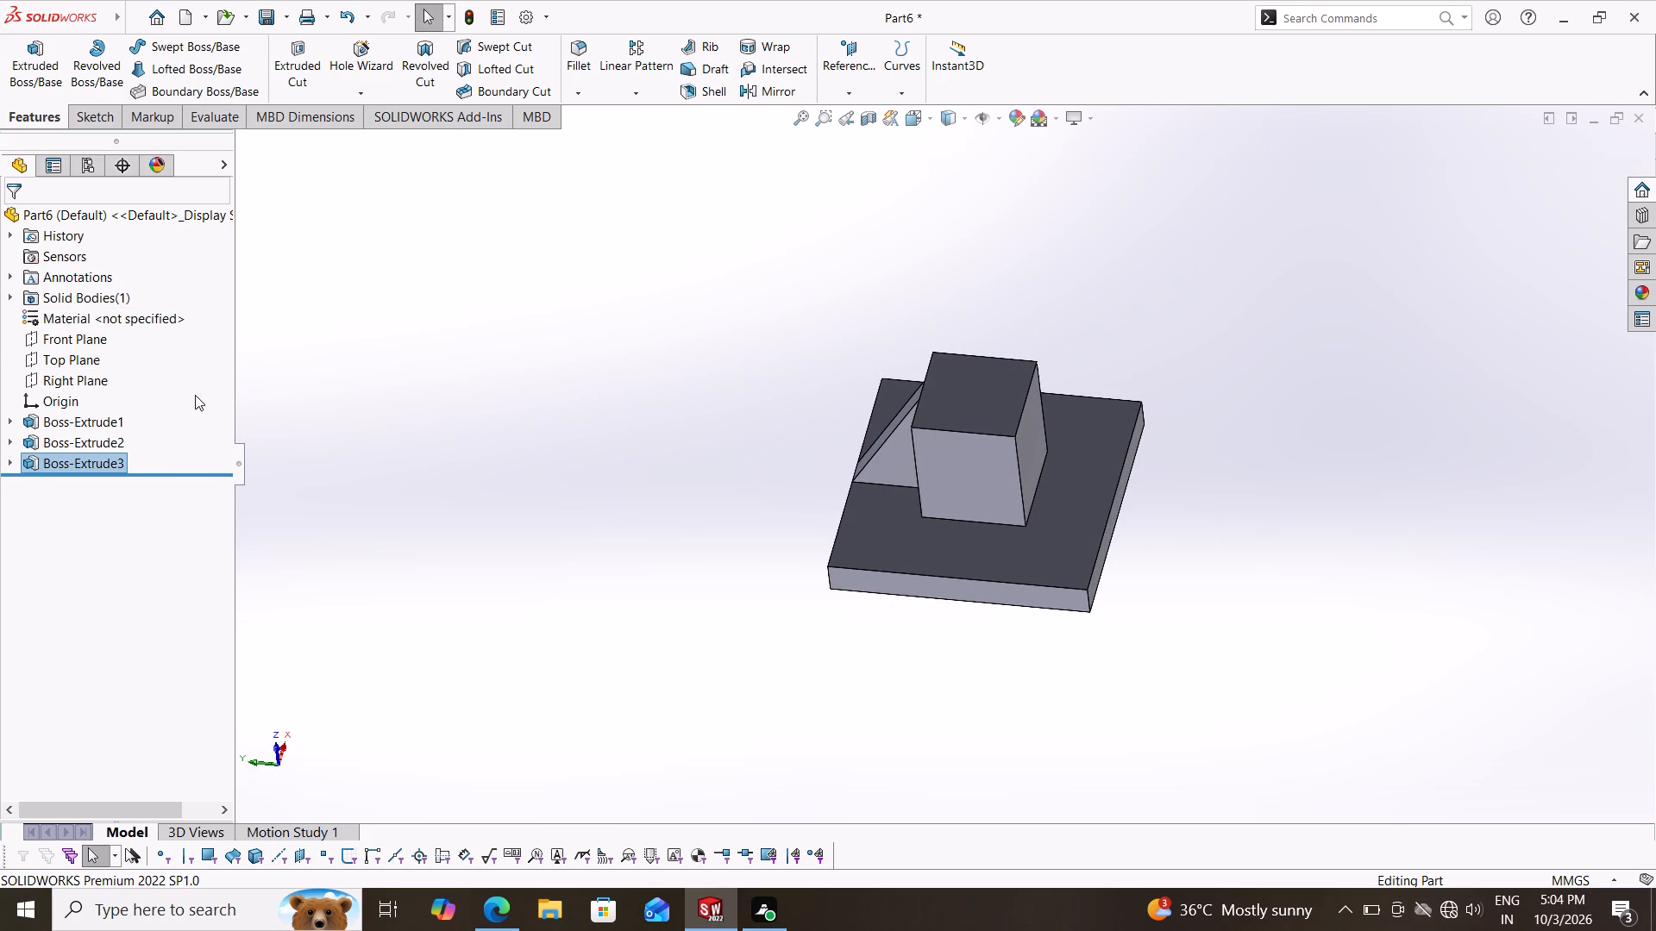
click(53, 377)
click(75, 352)
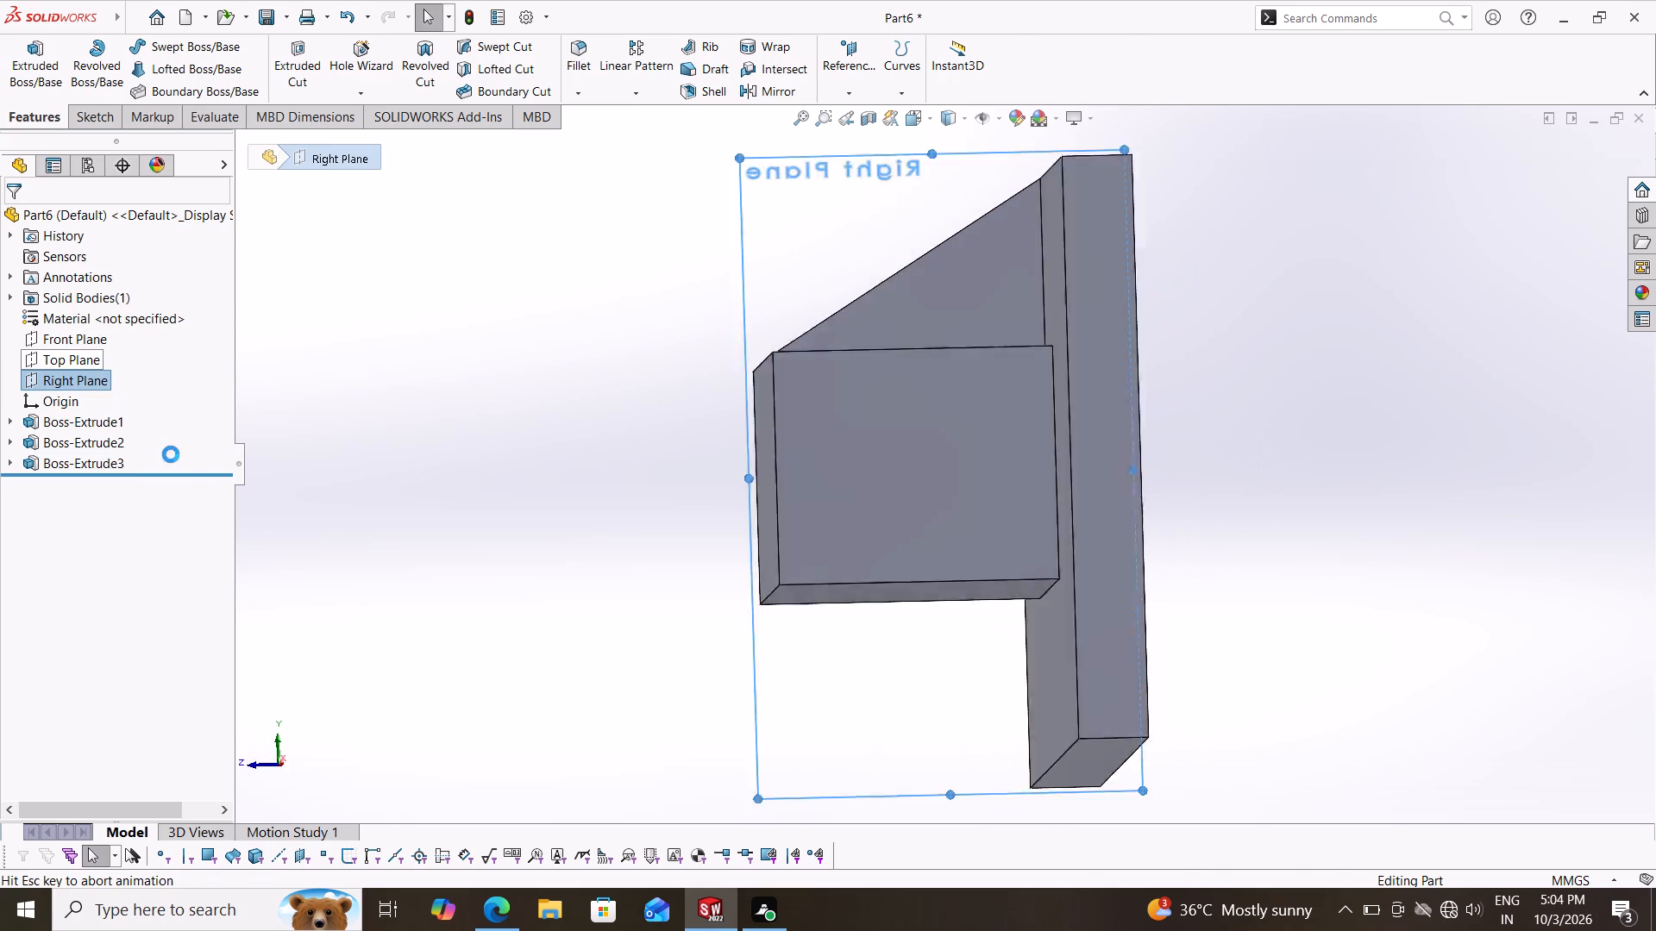
key(Escape)
key(Escape)
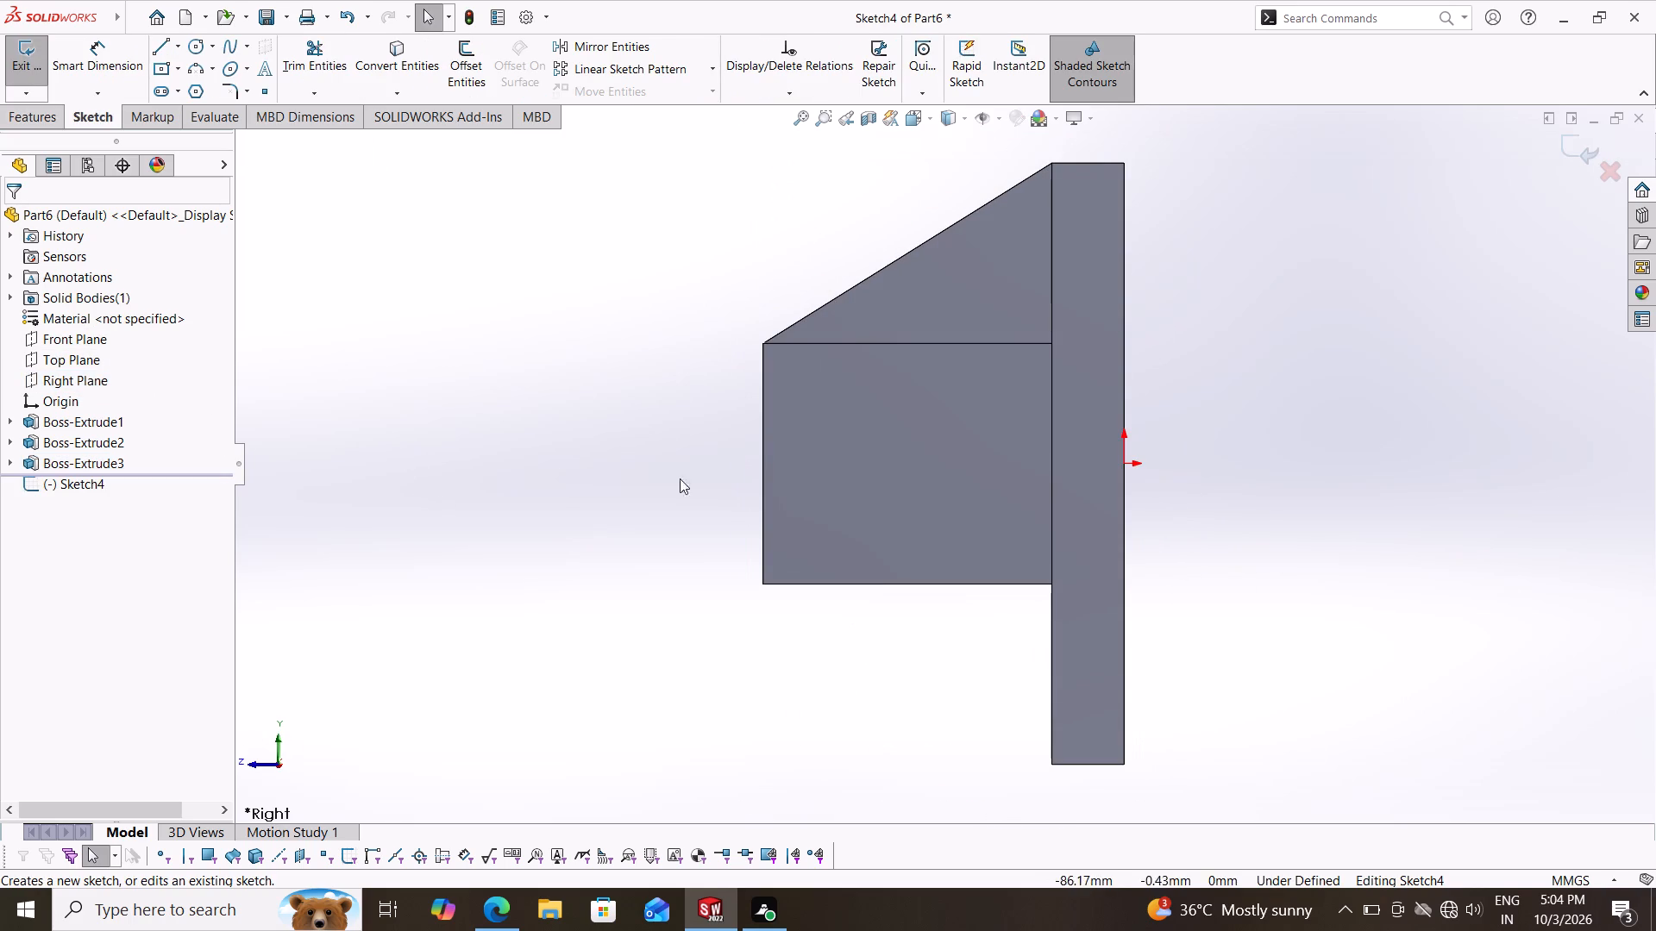
click(163, 43)
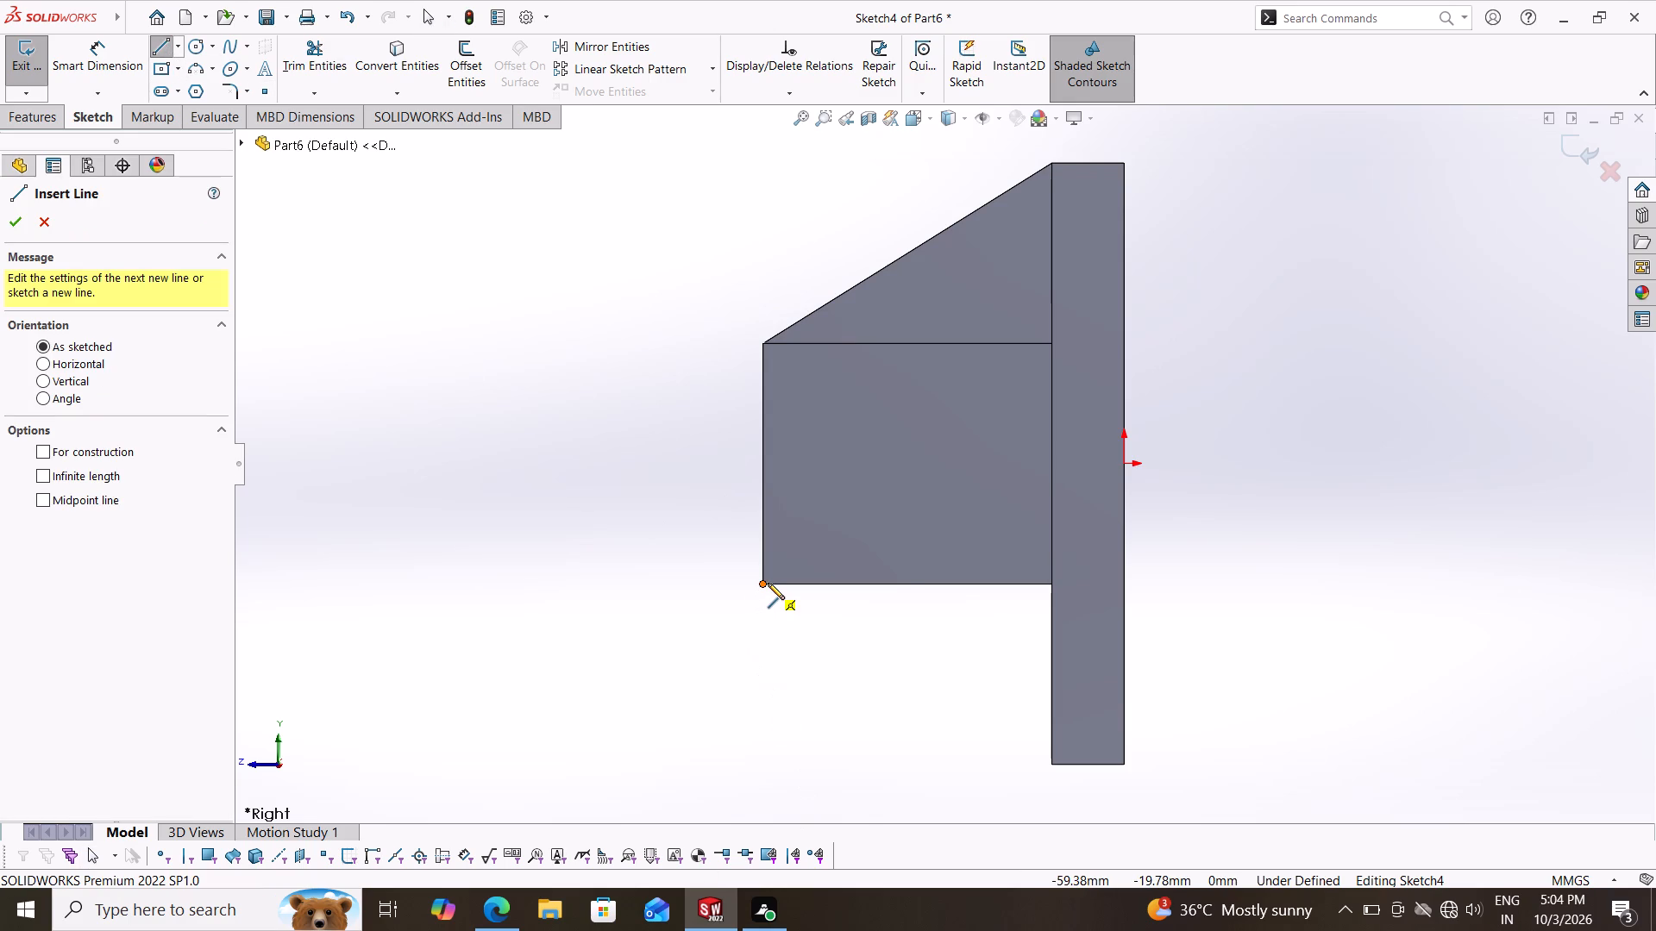
click(768, 583)
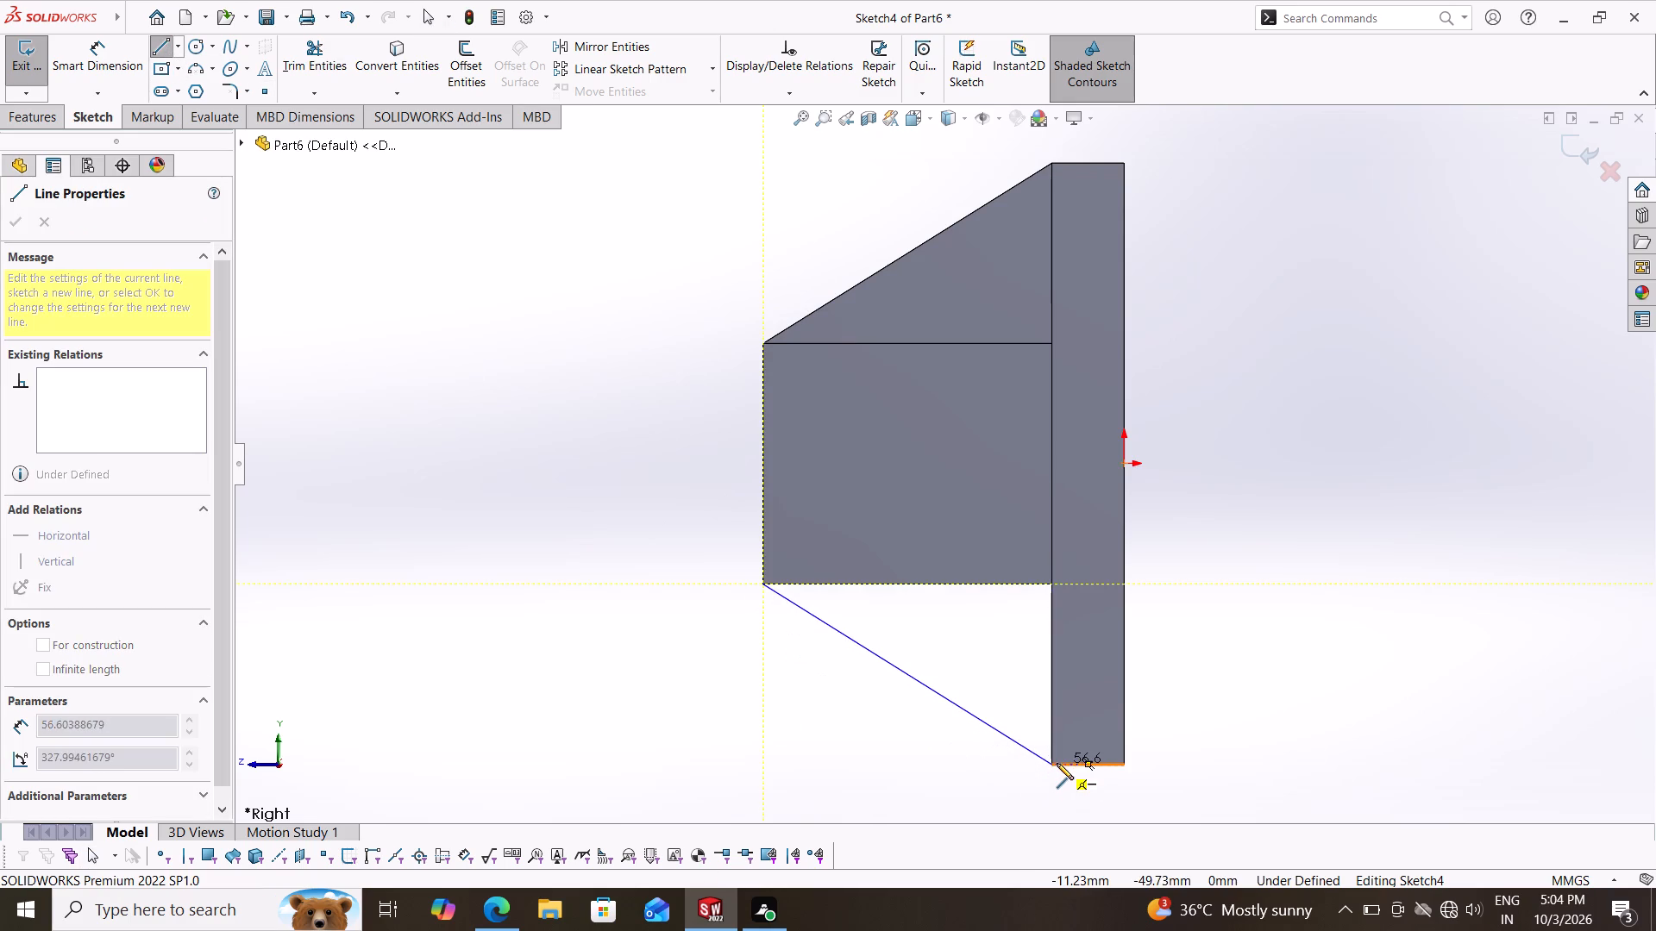
click(1057, 763)
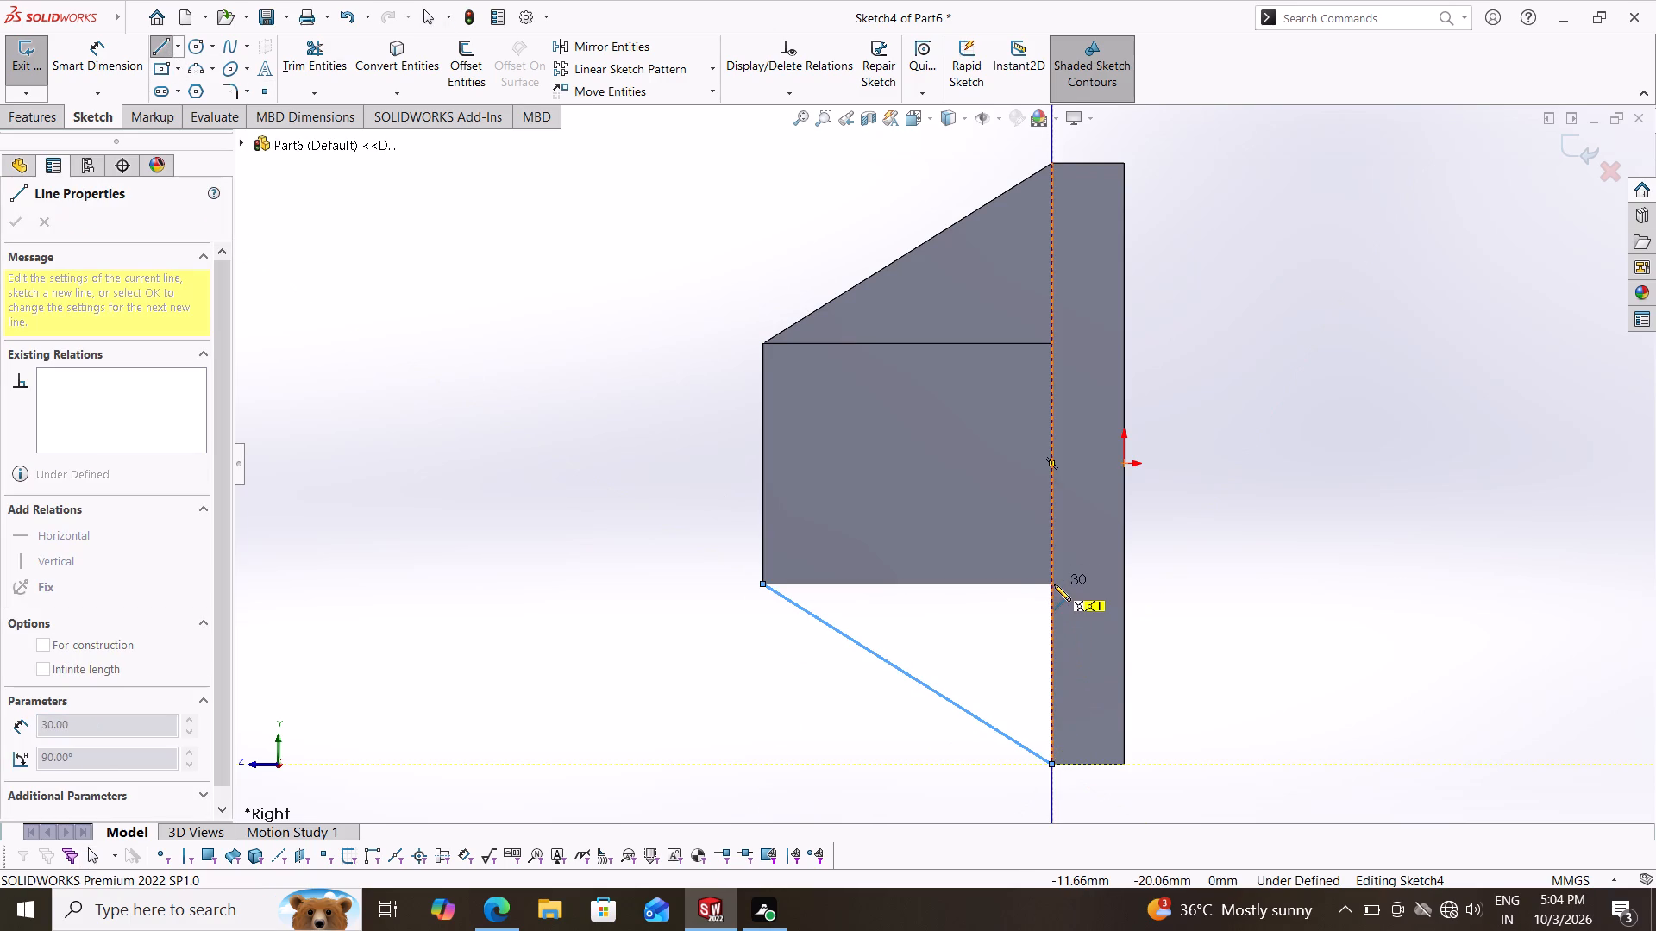
click(1054, 584)
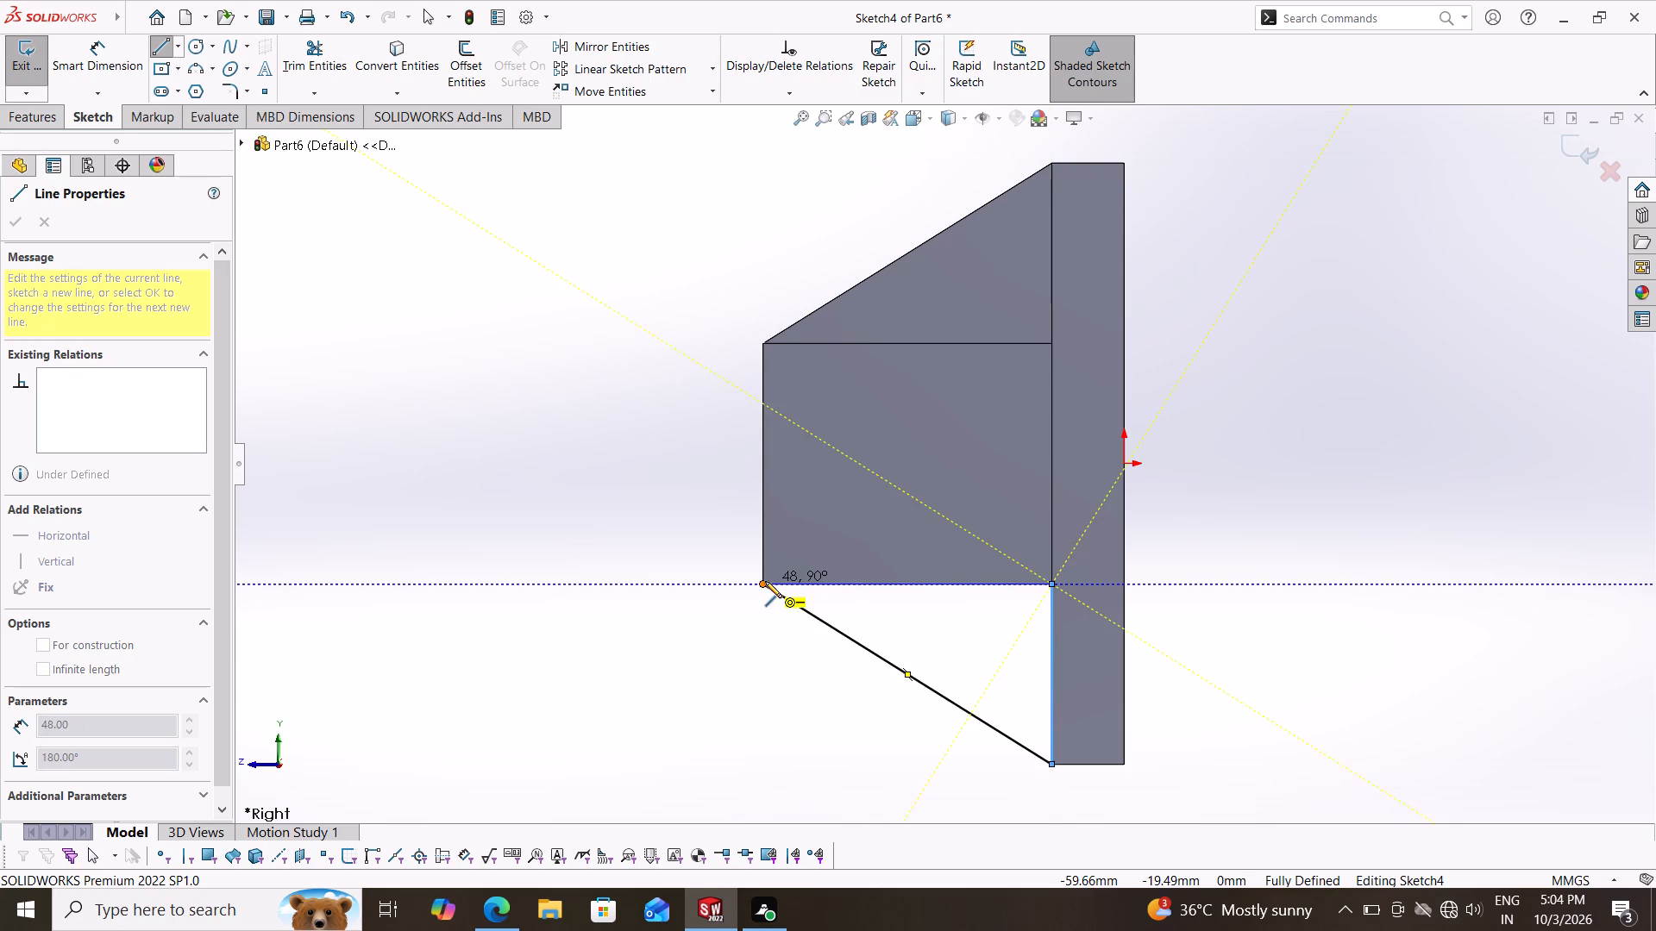
drag(765, 581, 778, 577)
key(Escape)
key(Escape)
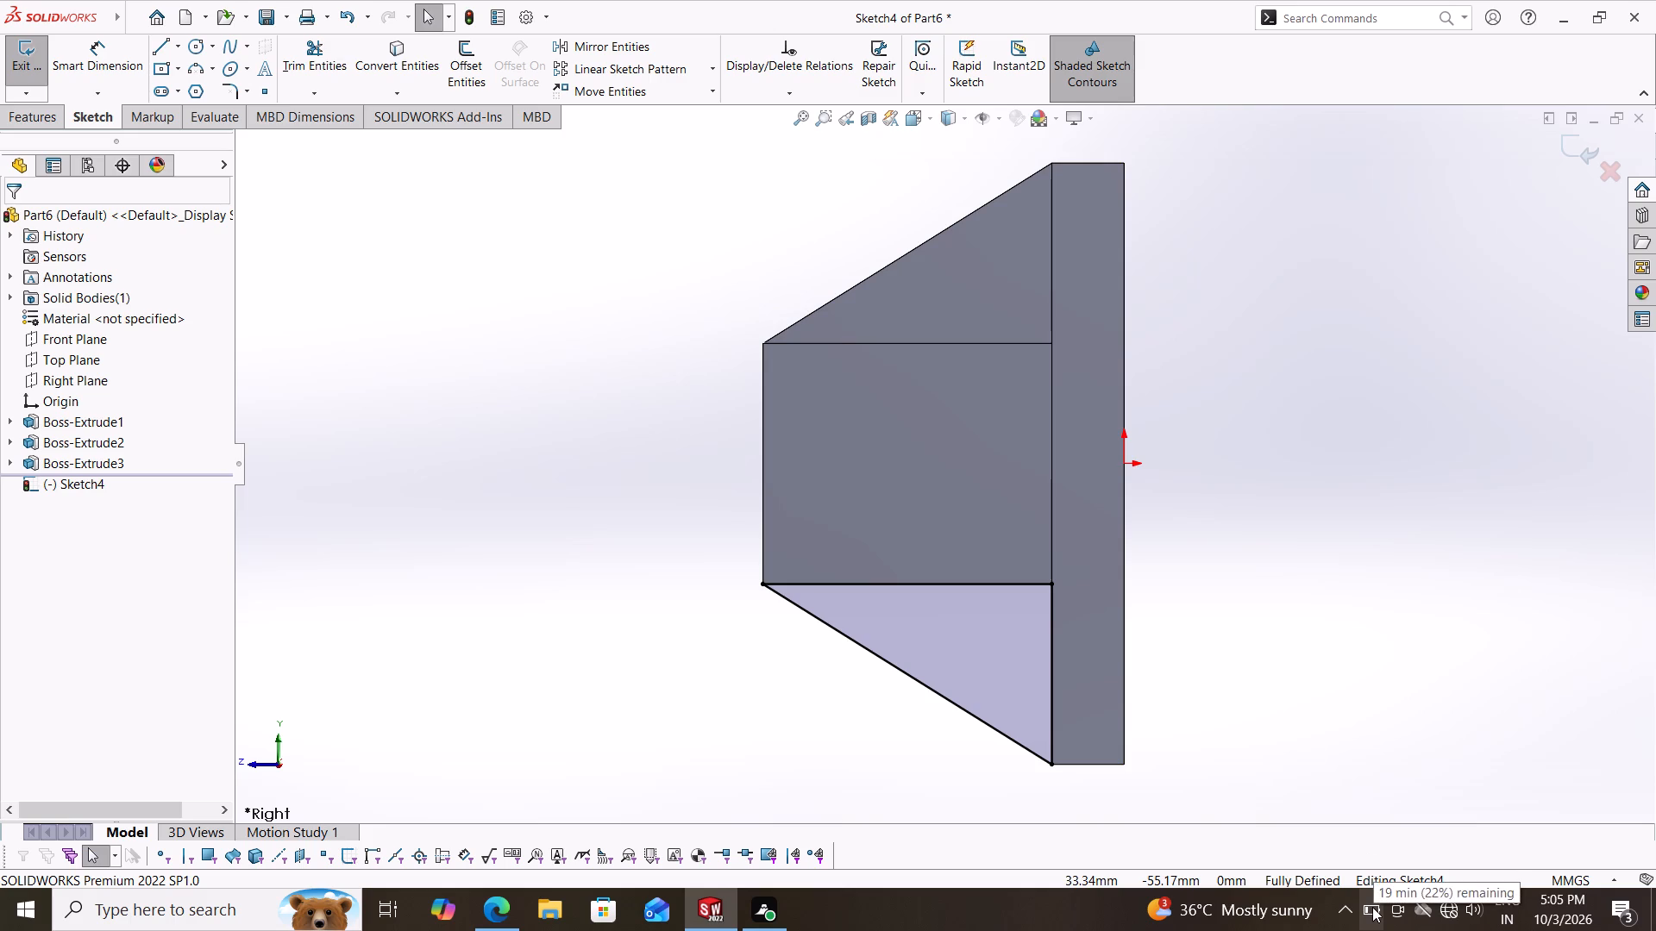
Extrude the lower triangle as a Mid Plane boss 10 mm thick, merged with the part.
click(33, 120)
click(30, 68)
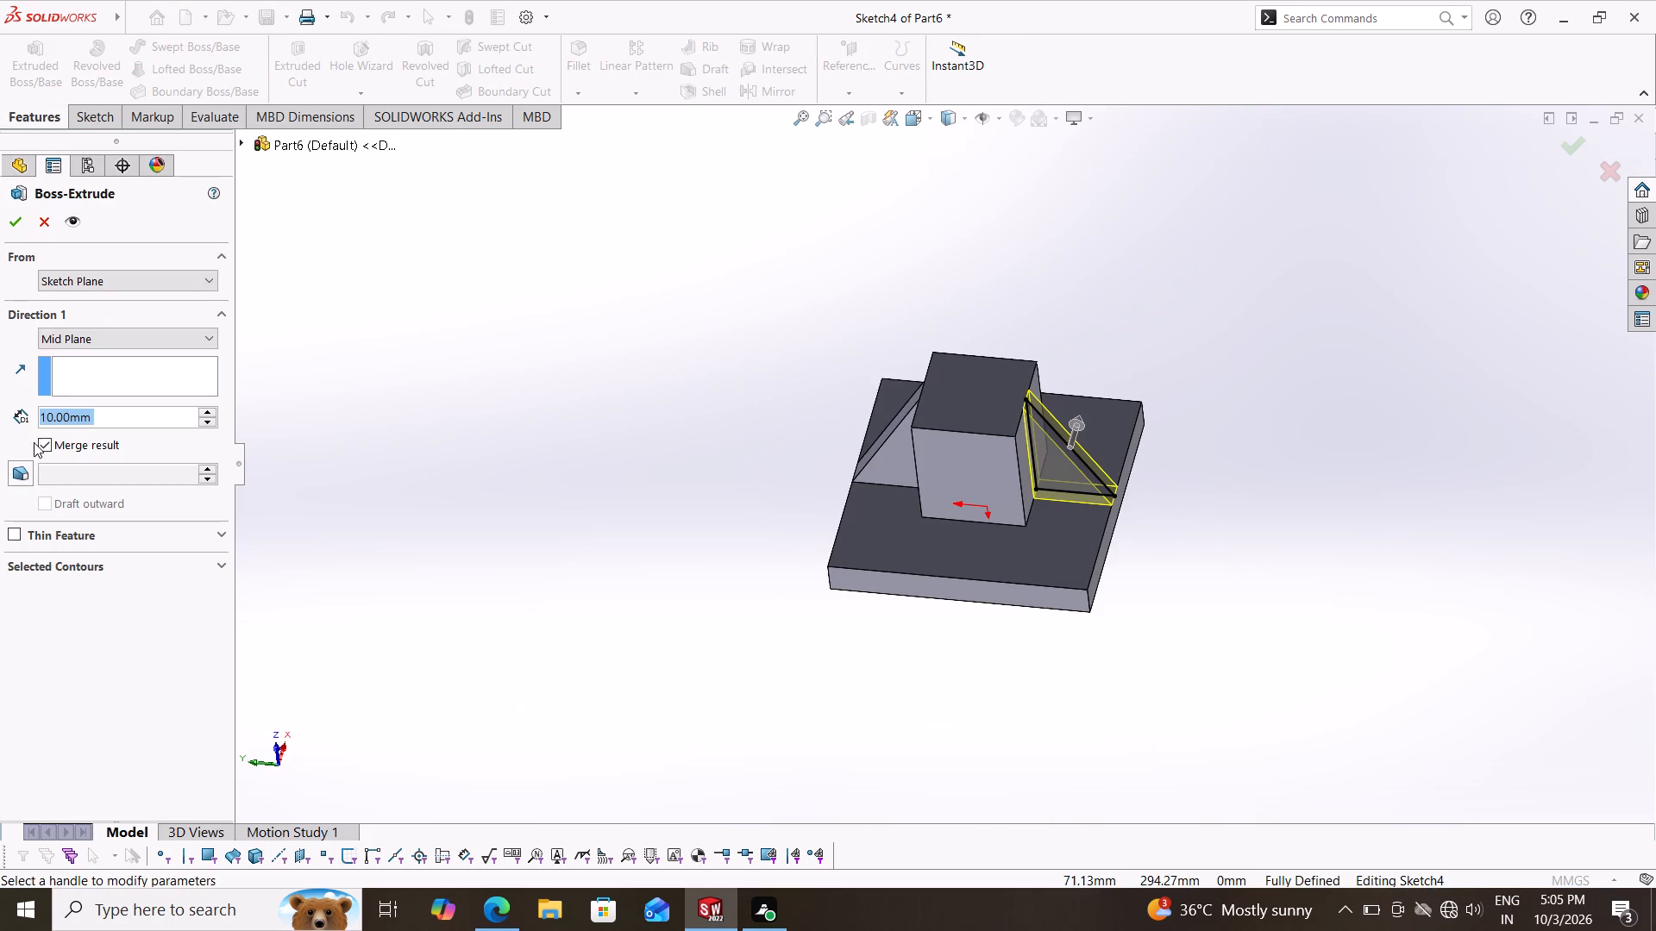
click(9, 219)
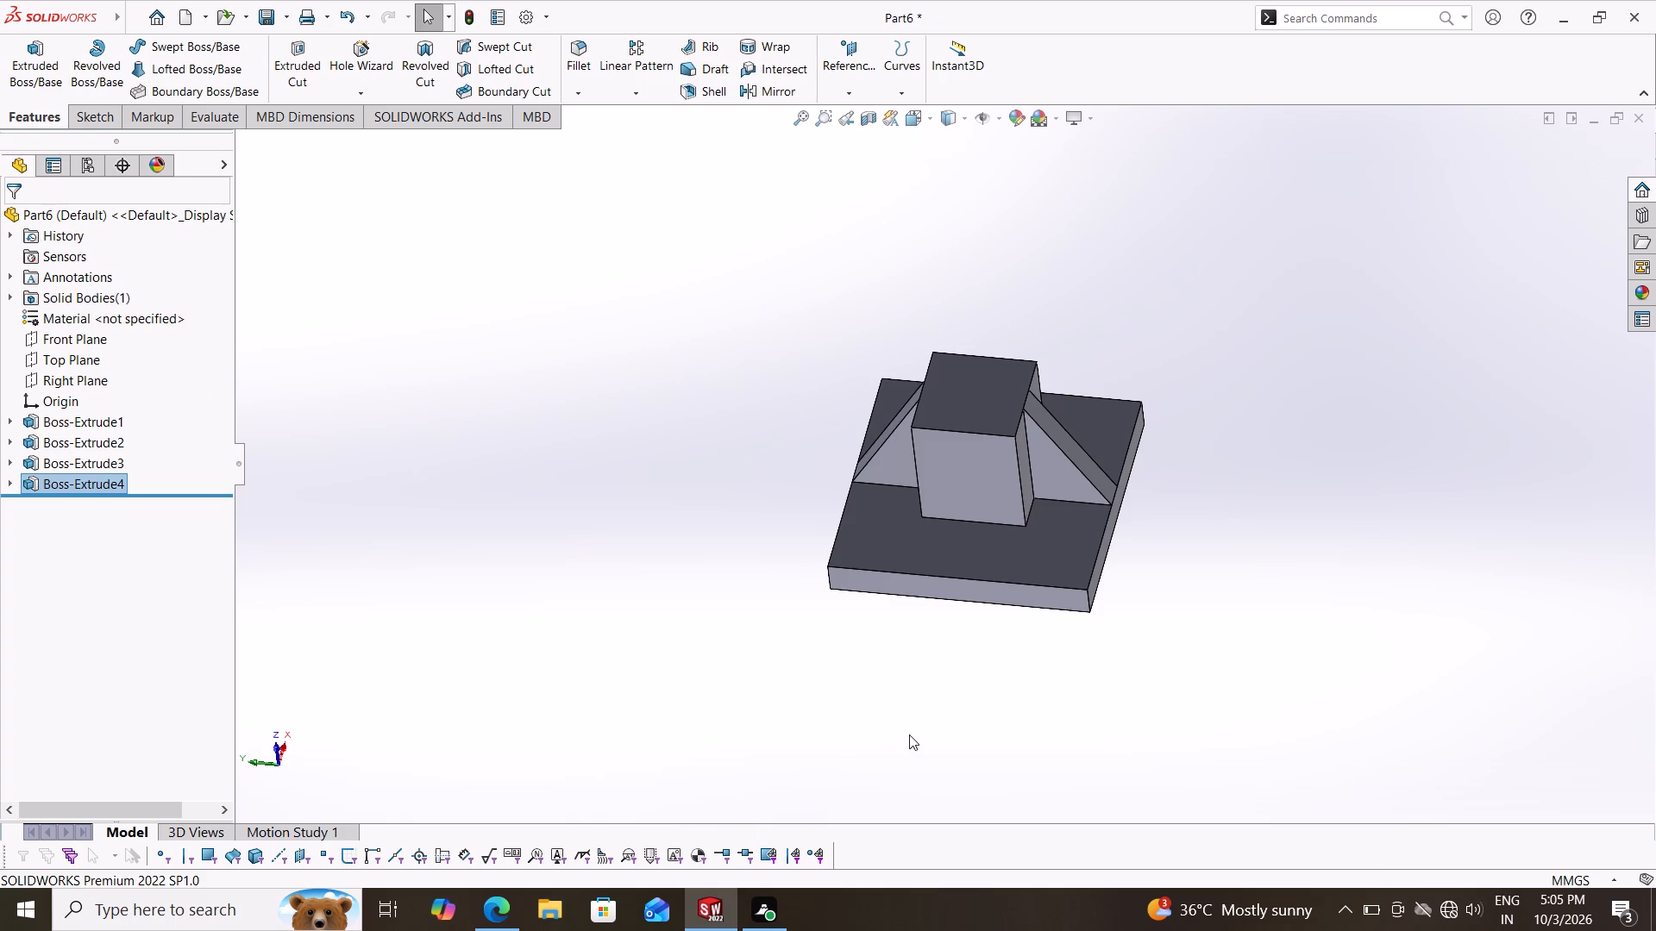
On the Top Plane, sketch a closed 30 by 48 mm triangle on the block's negative-X side, joining plate corner, block's outer corner and block-plate corner.
middle_drag(909, 734, 1069, 750)
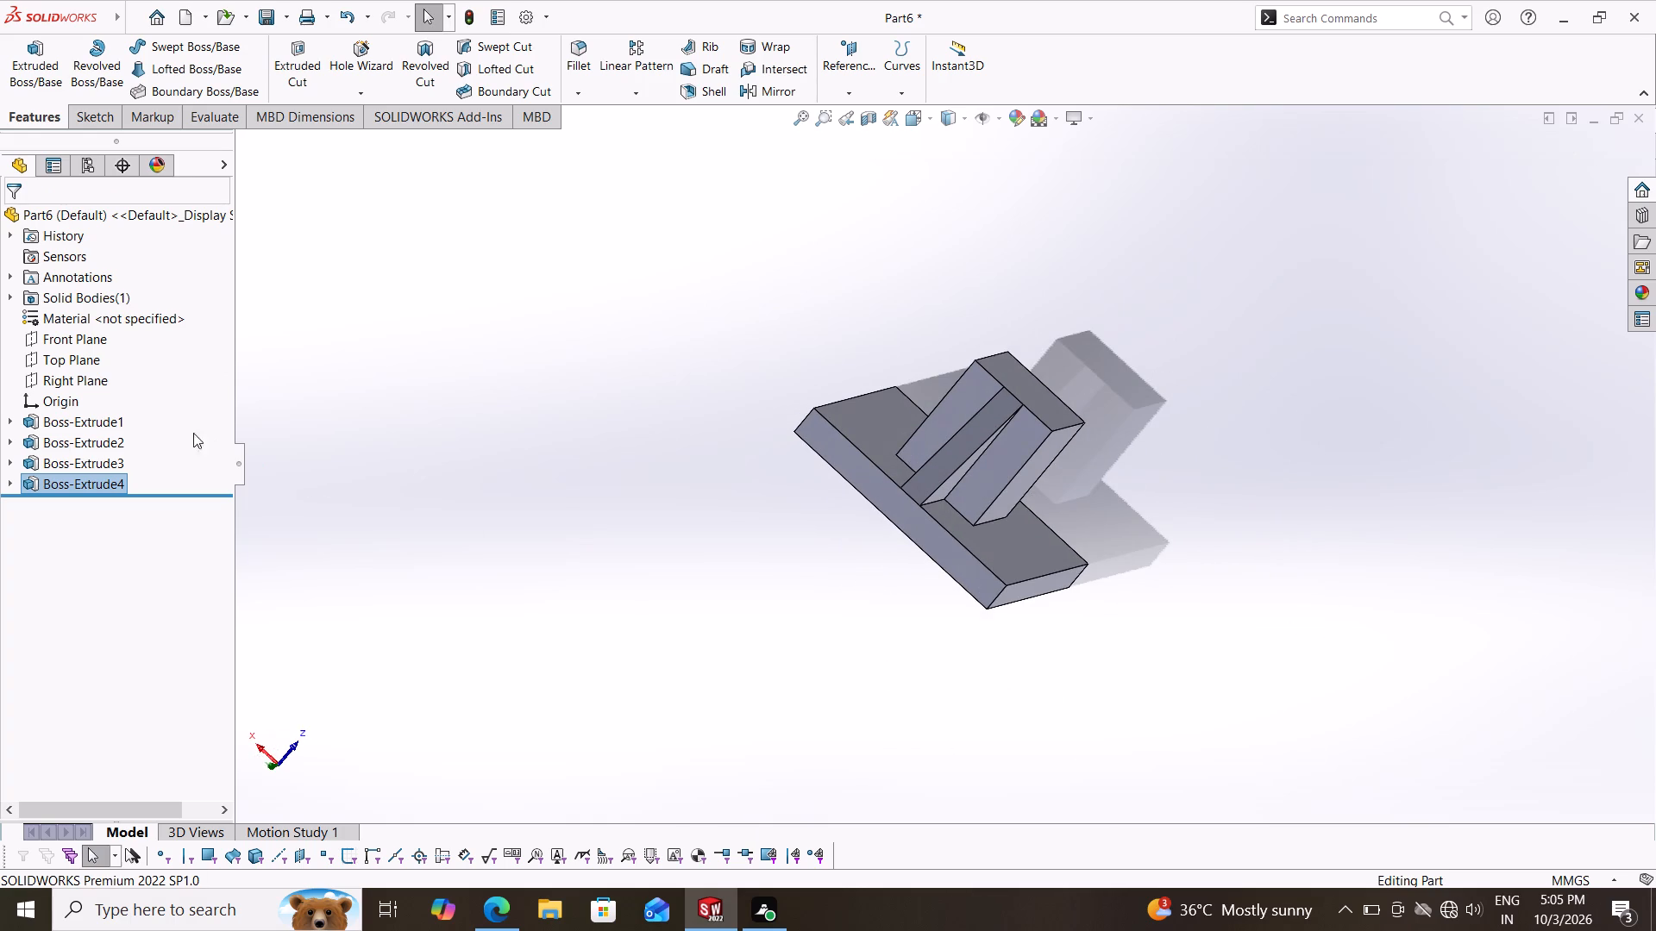
click(85, 369)
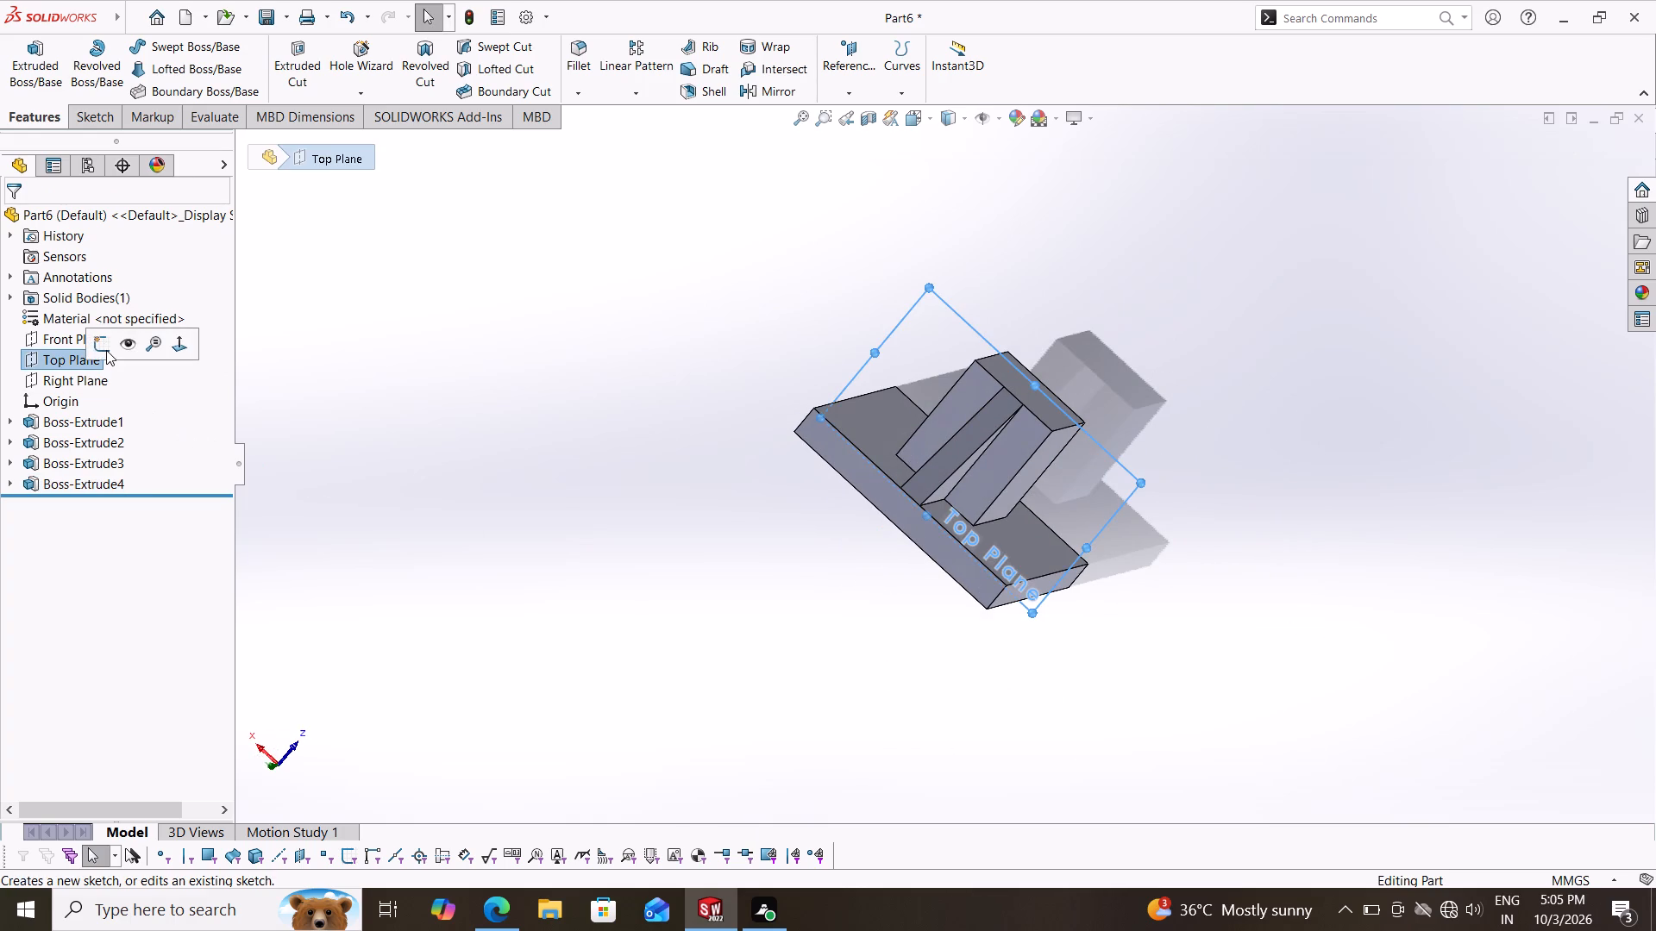
click(106, 350)
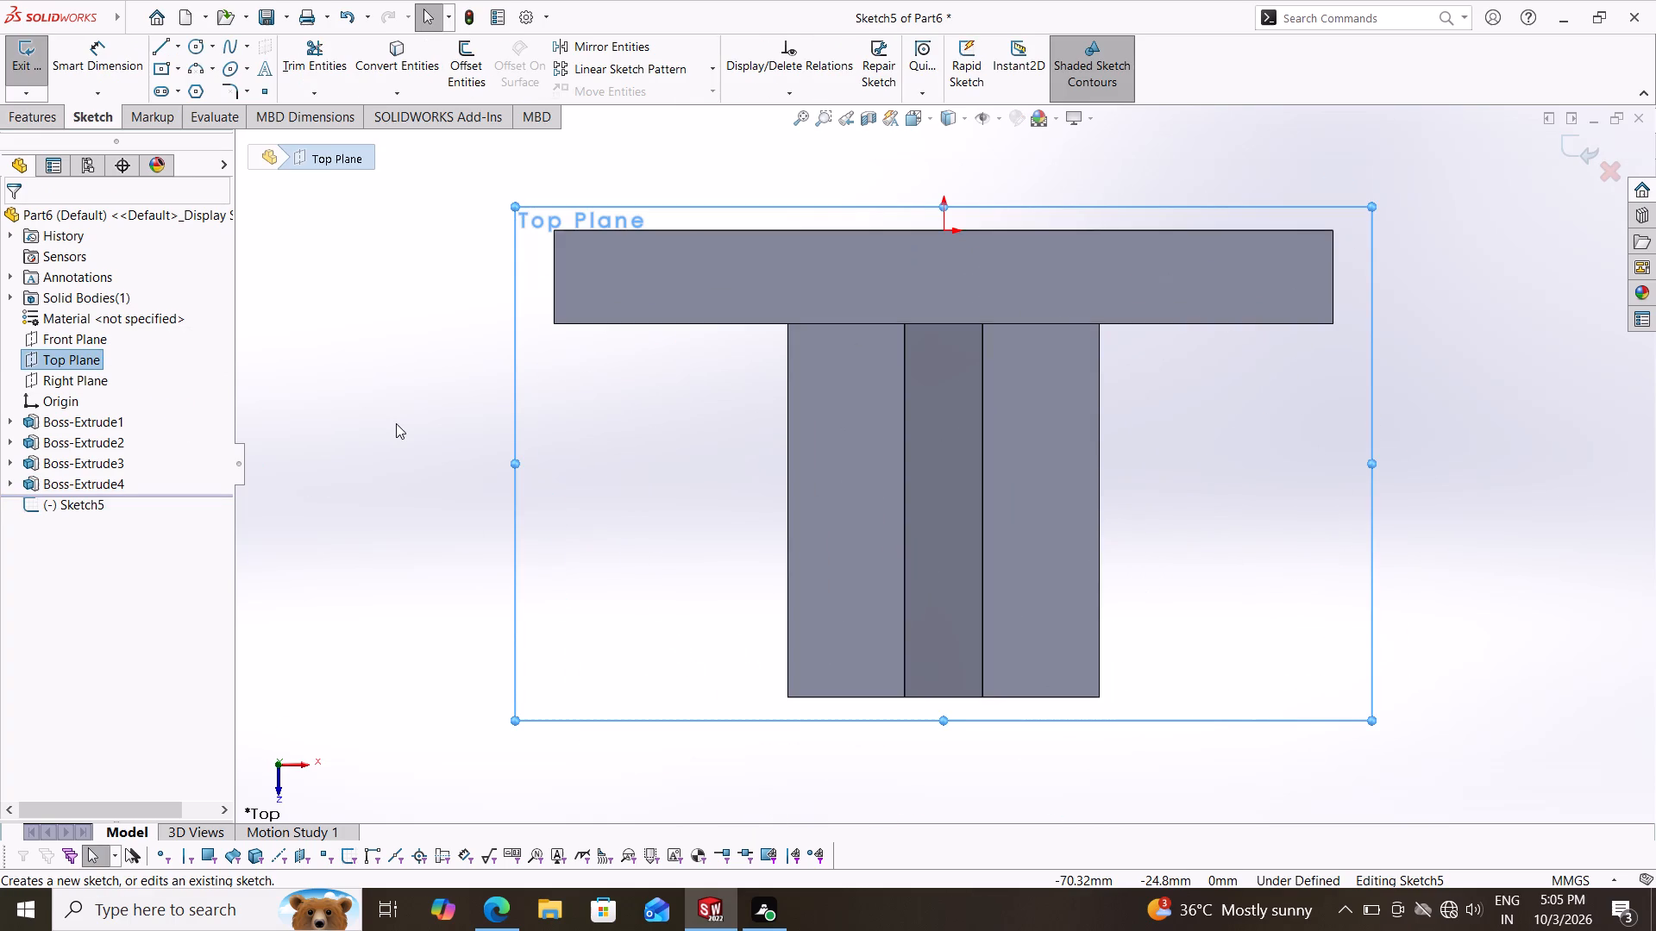
key(Escape)
key(Escape)
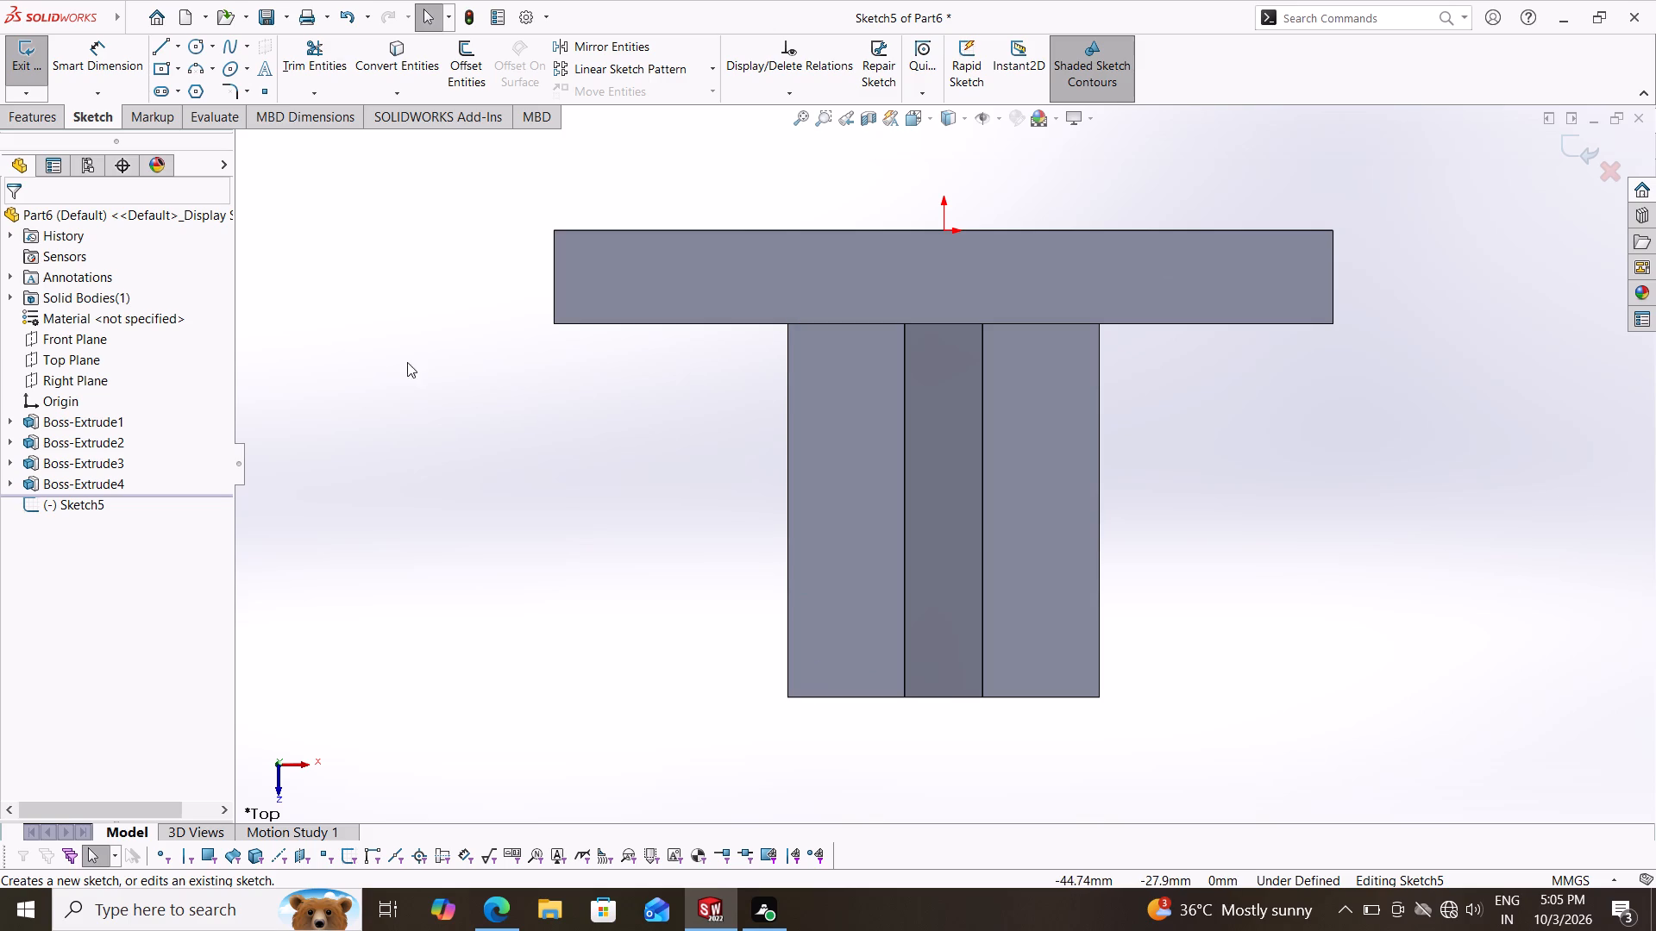
click(162, 44)
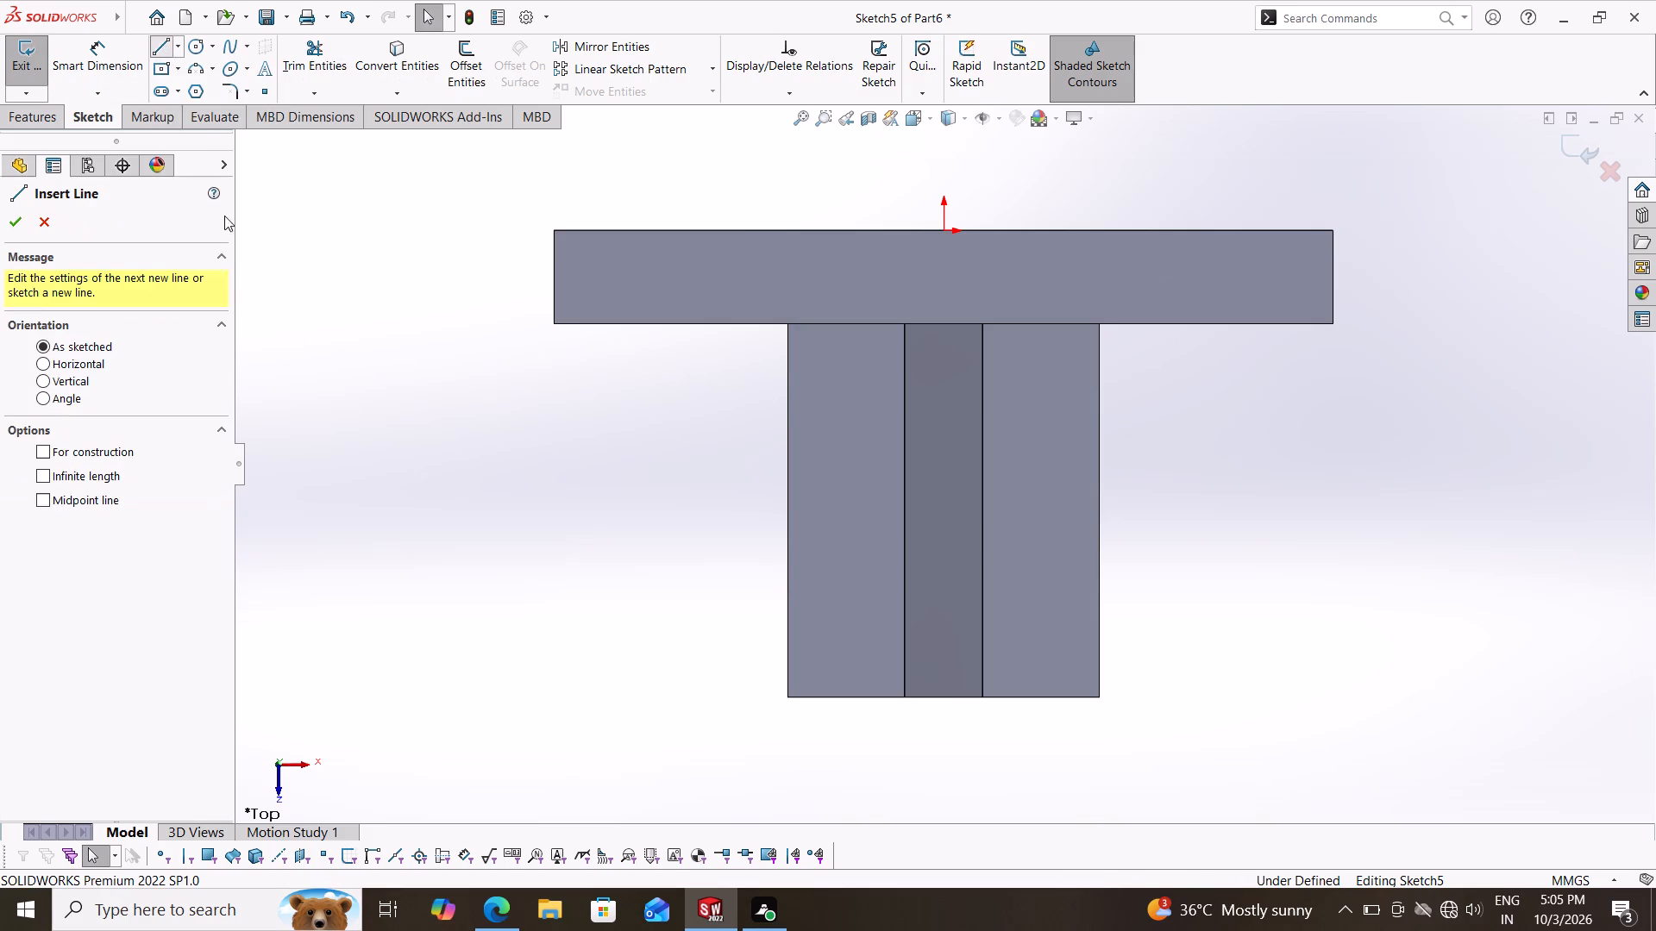
click(555, 323)
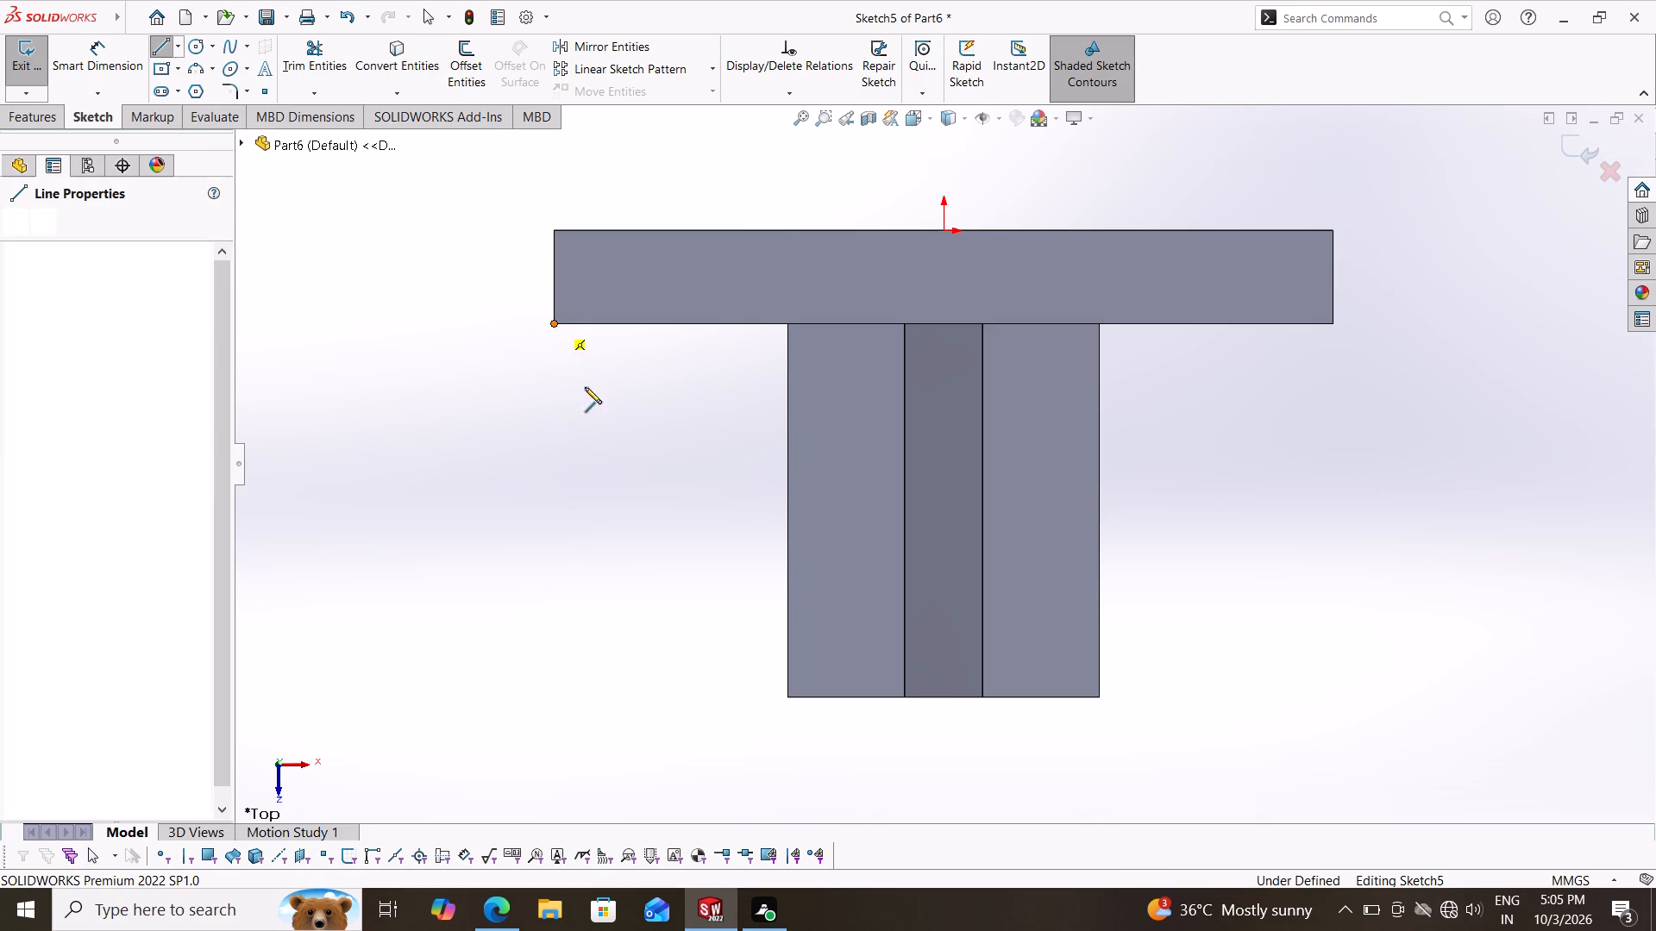
click(787, 698)
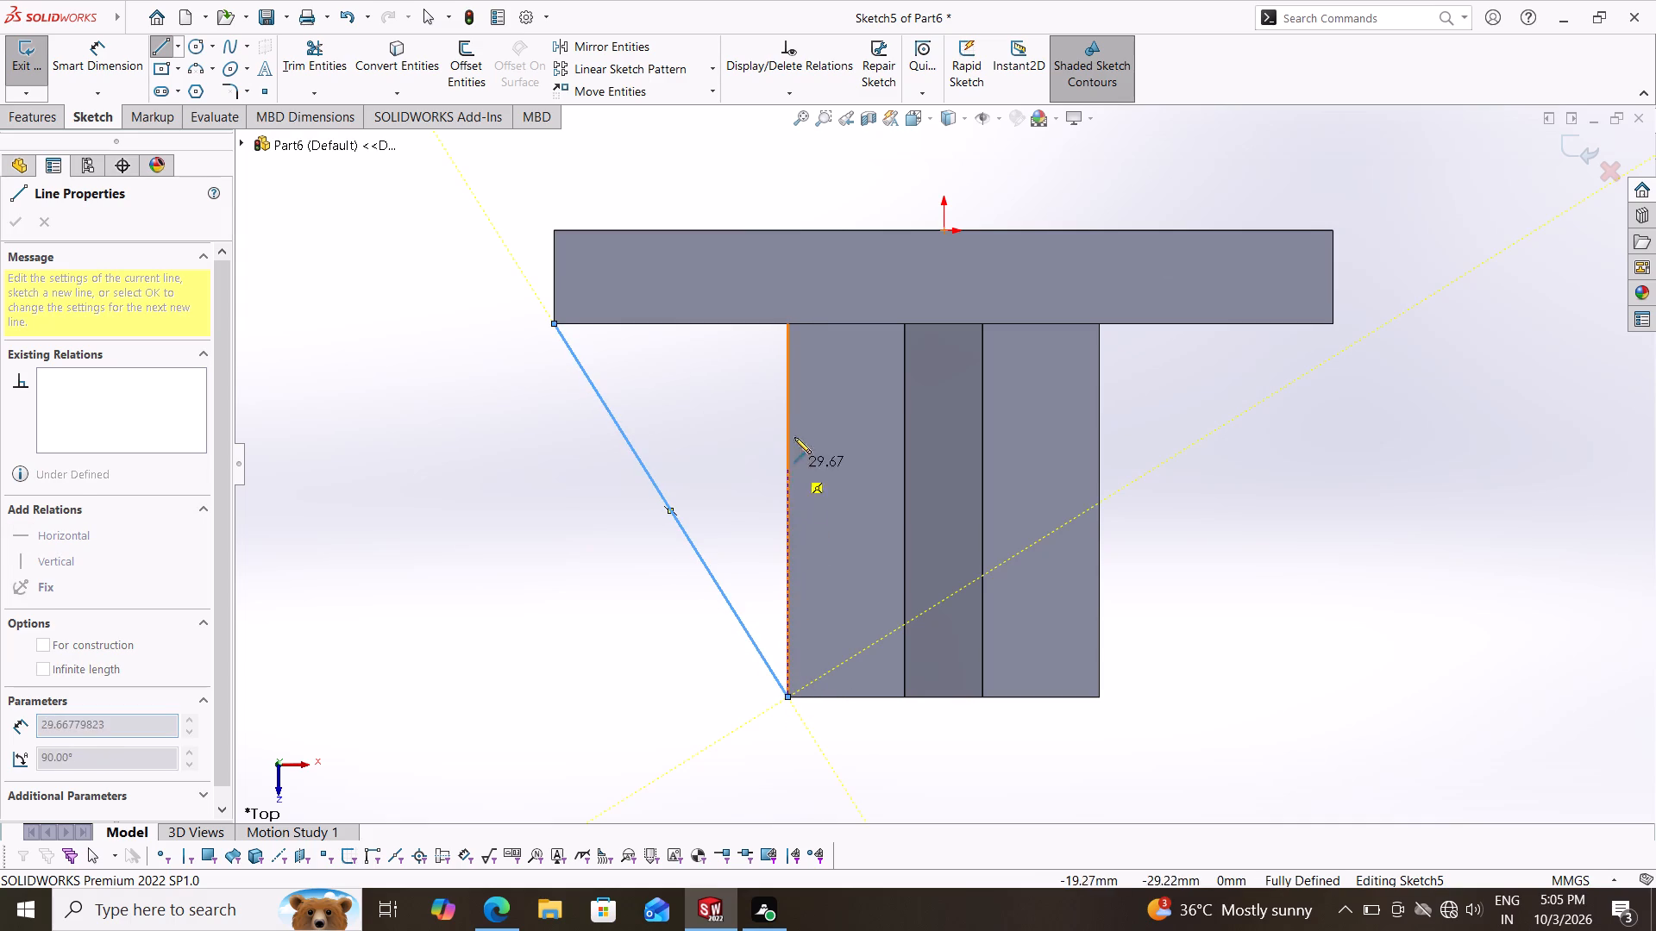
click(790, 324)
click(558, 324)
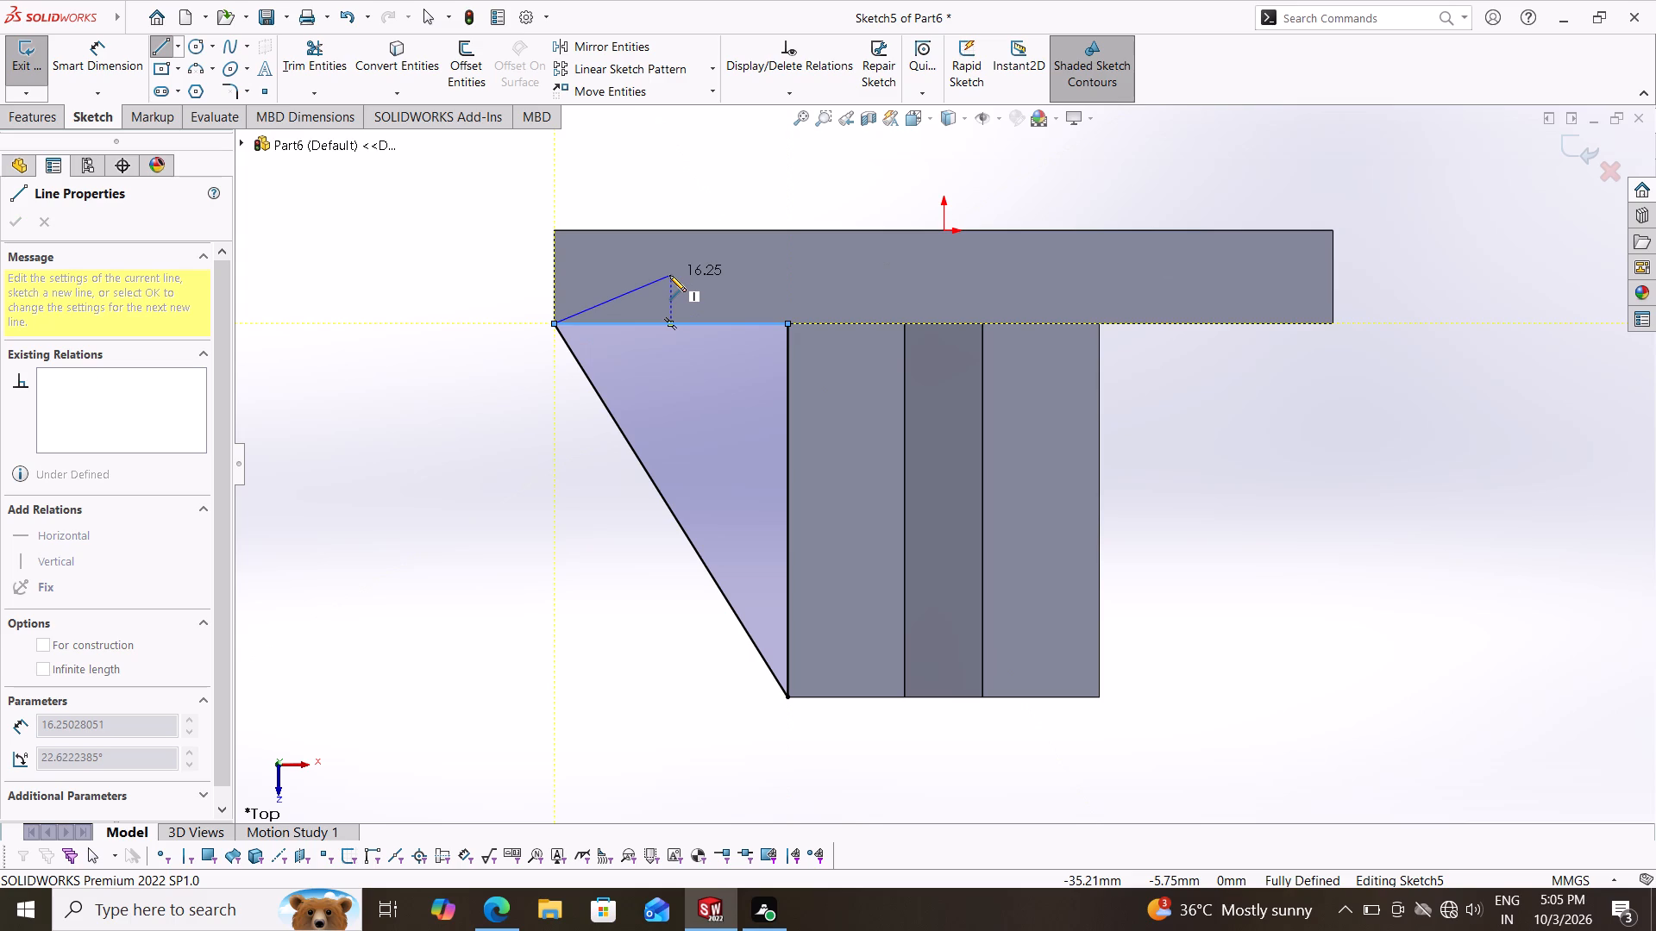
key(Escape)
key(Escape)
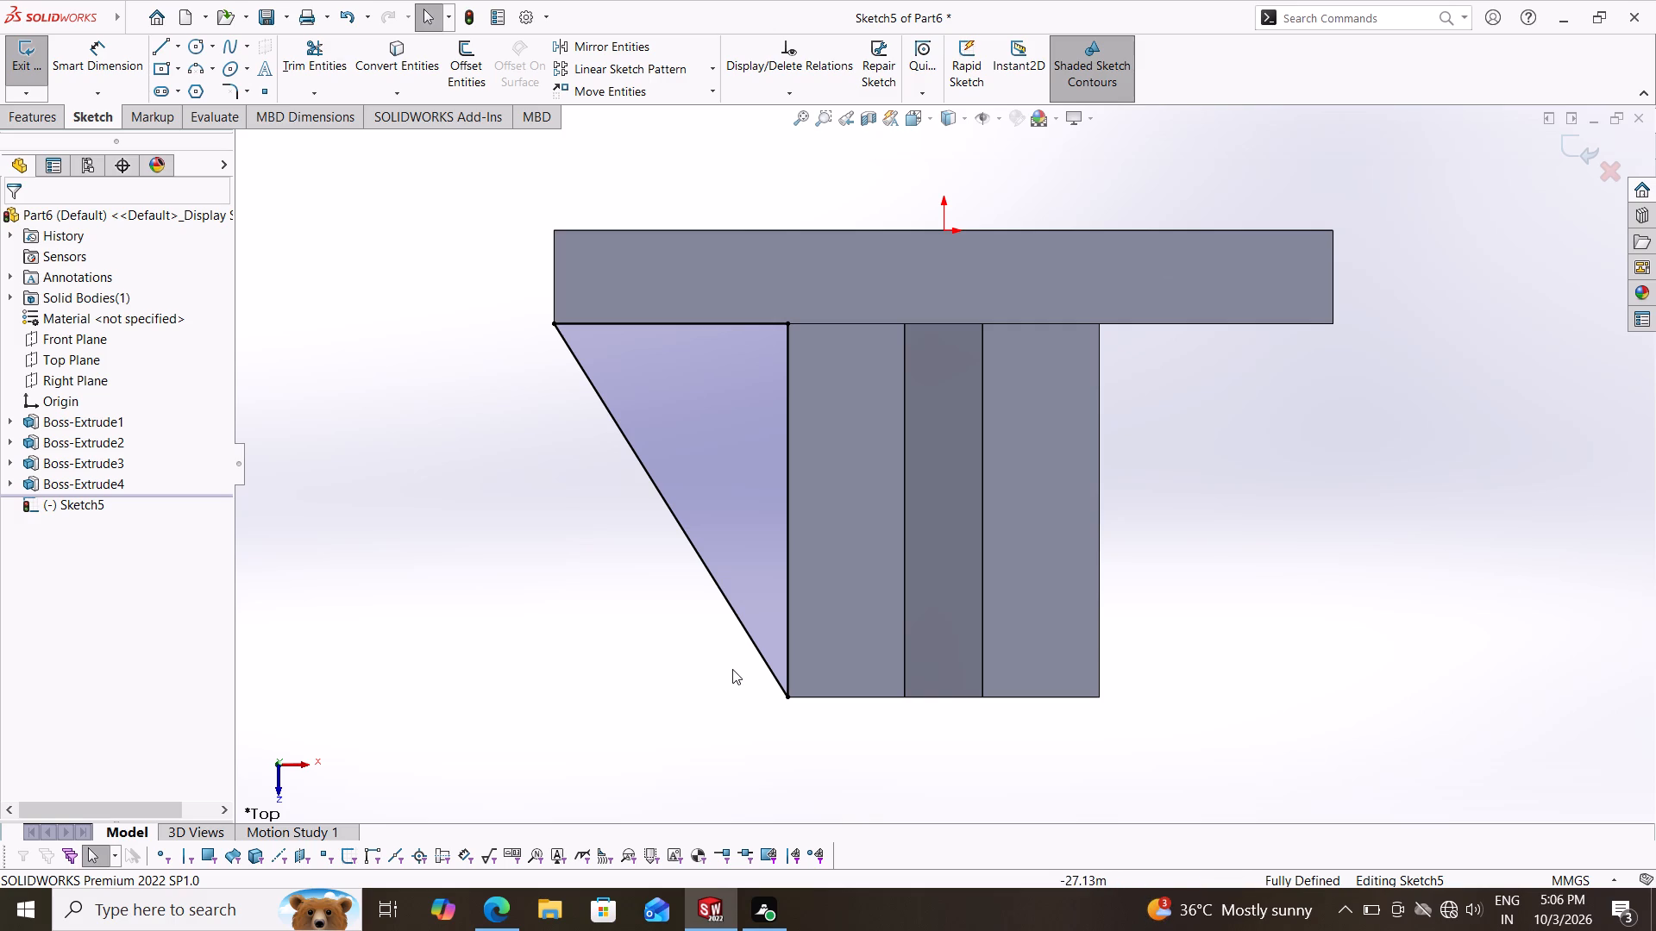
Extrude the negative-X side triangle as a Mid Plane boss 10 mm thick, merging the result to form a rib.
click(15, 121)
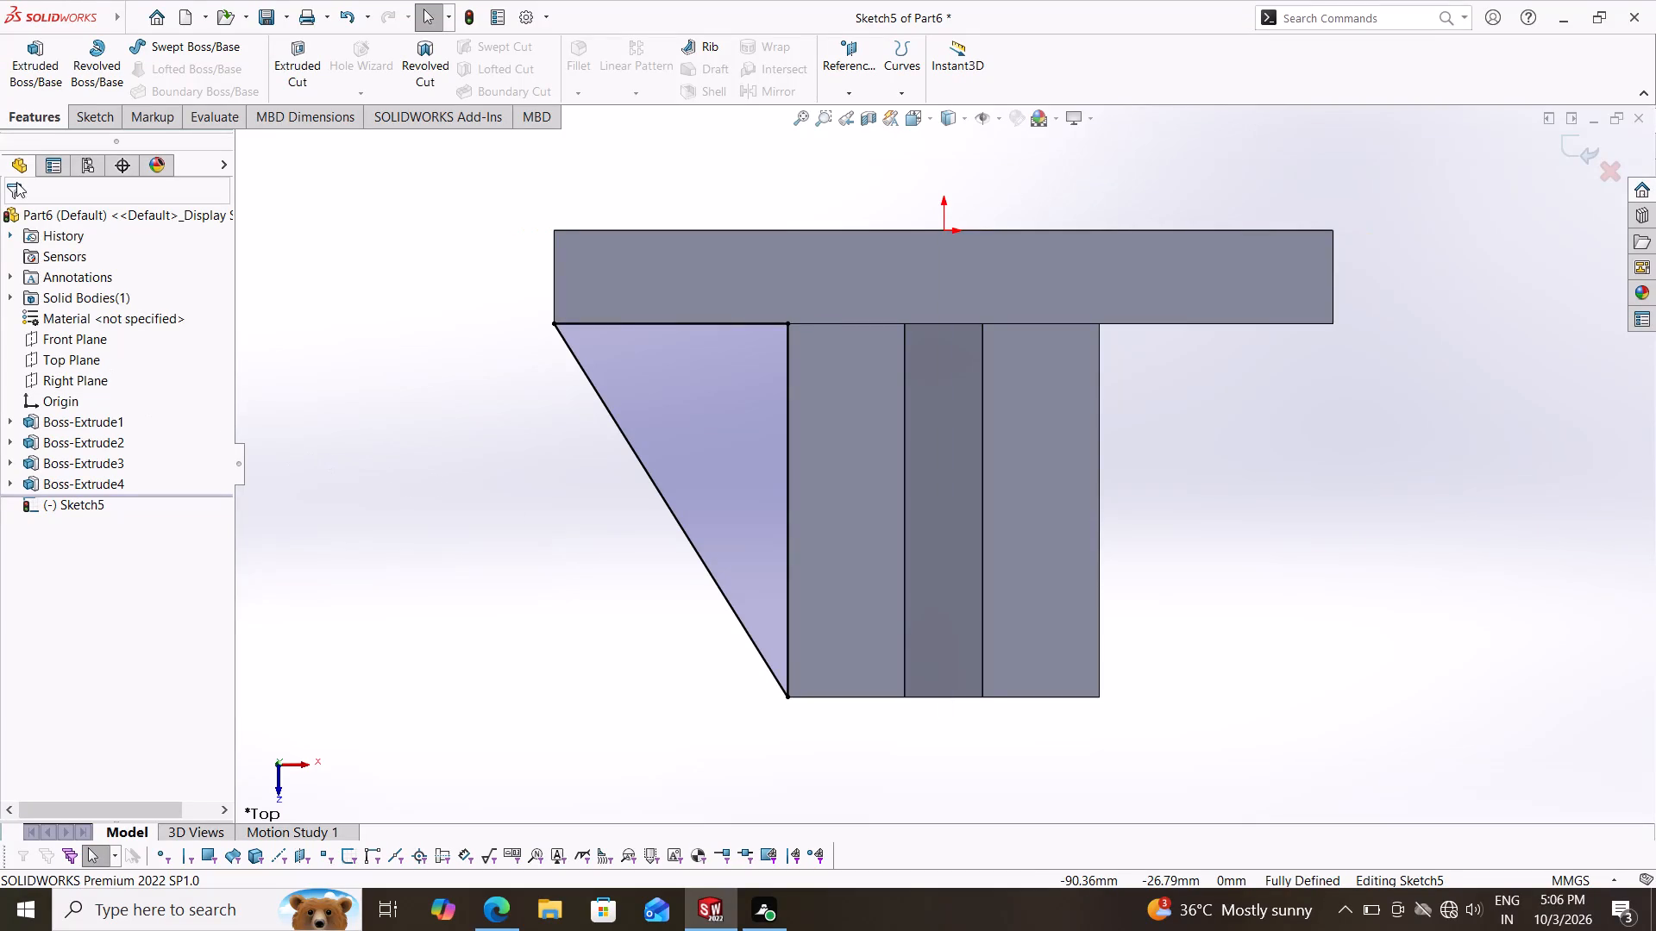
click(34, 50)
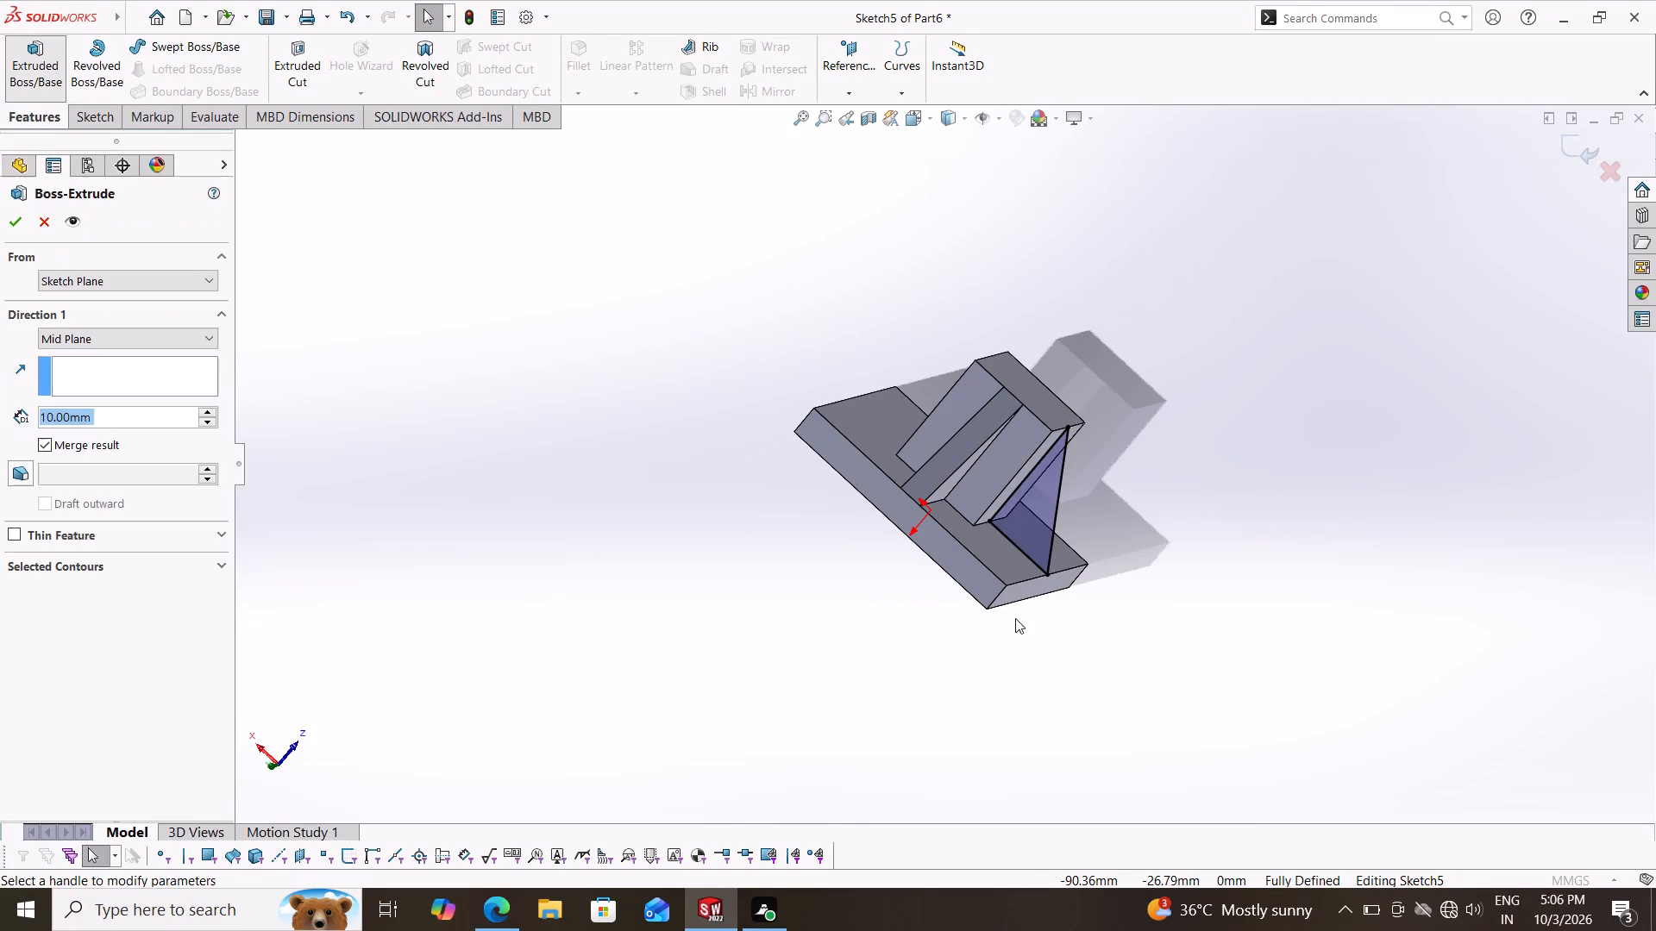
middle_drag(1170, 594, 1055, 601)
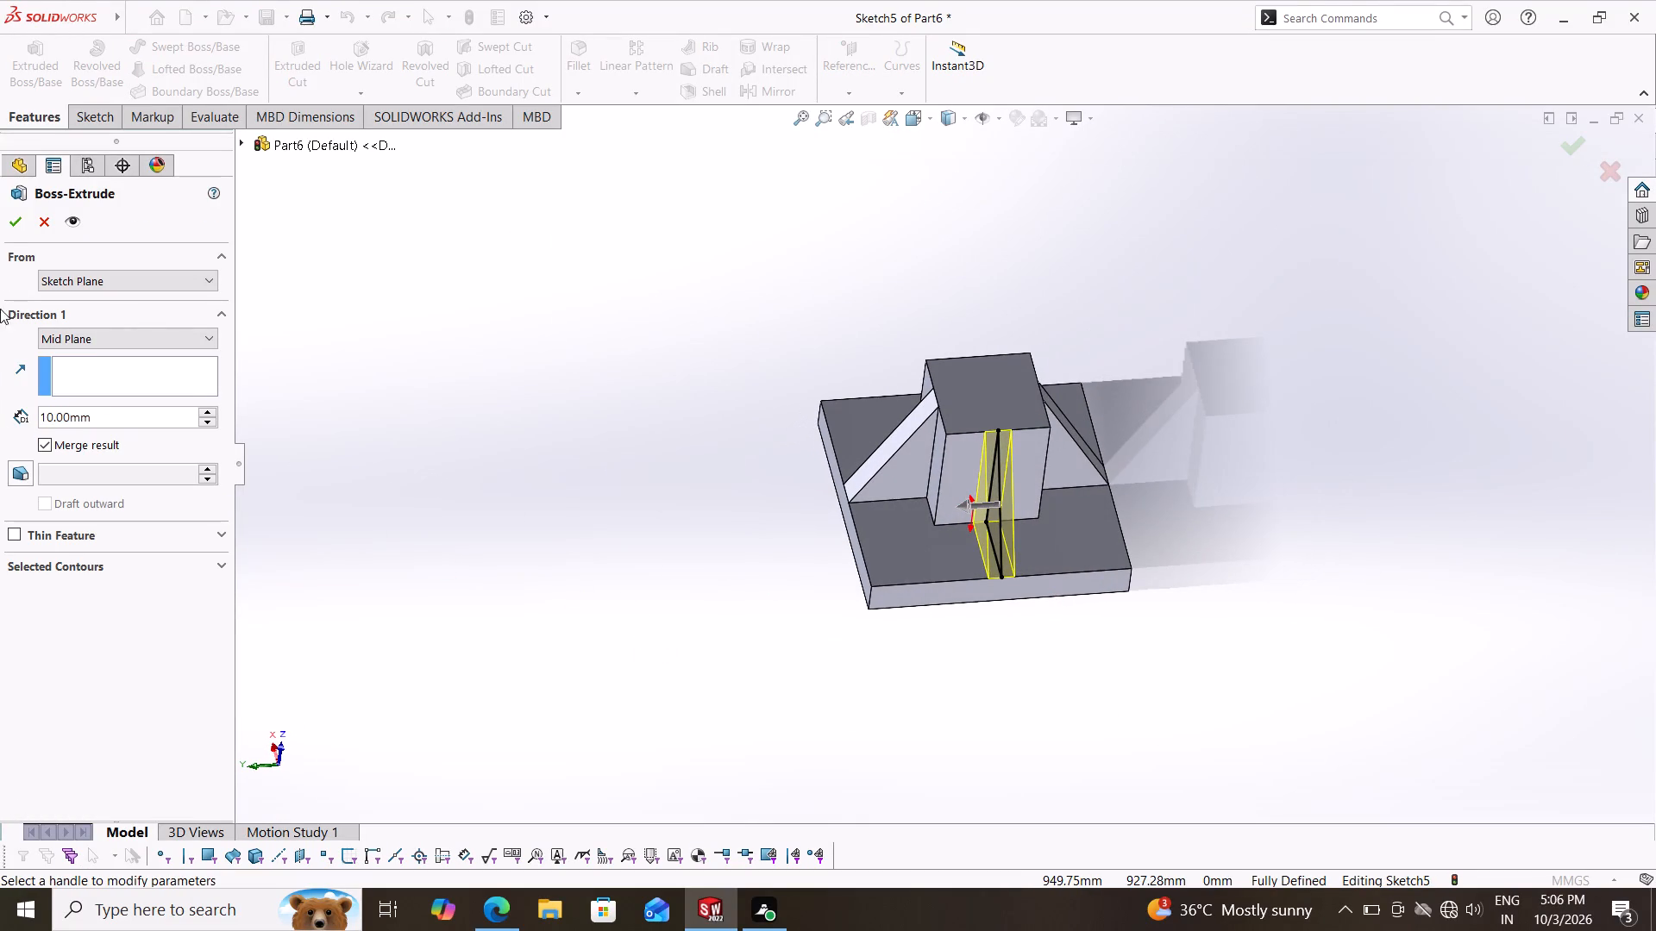
click(15, 222)
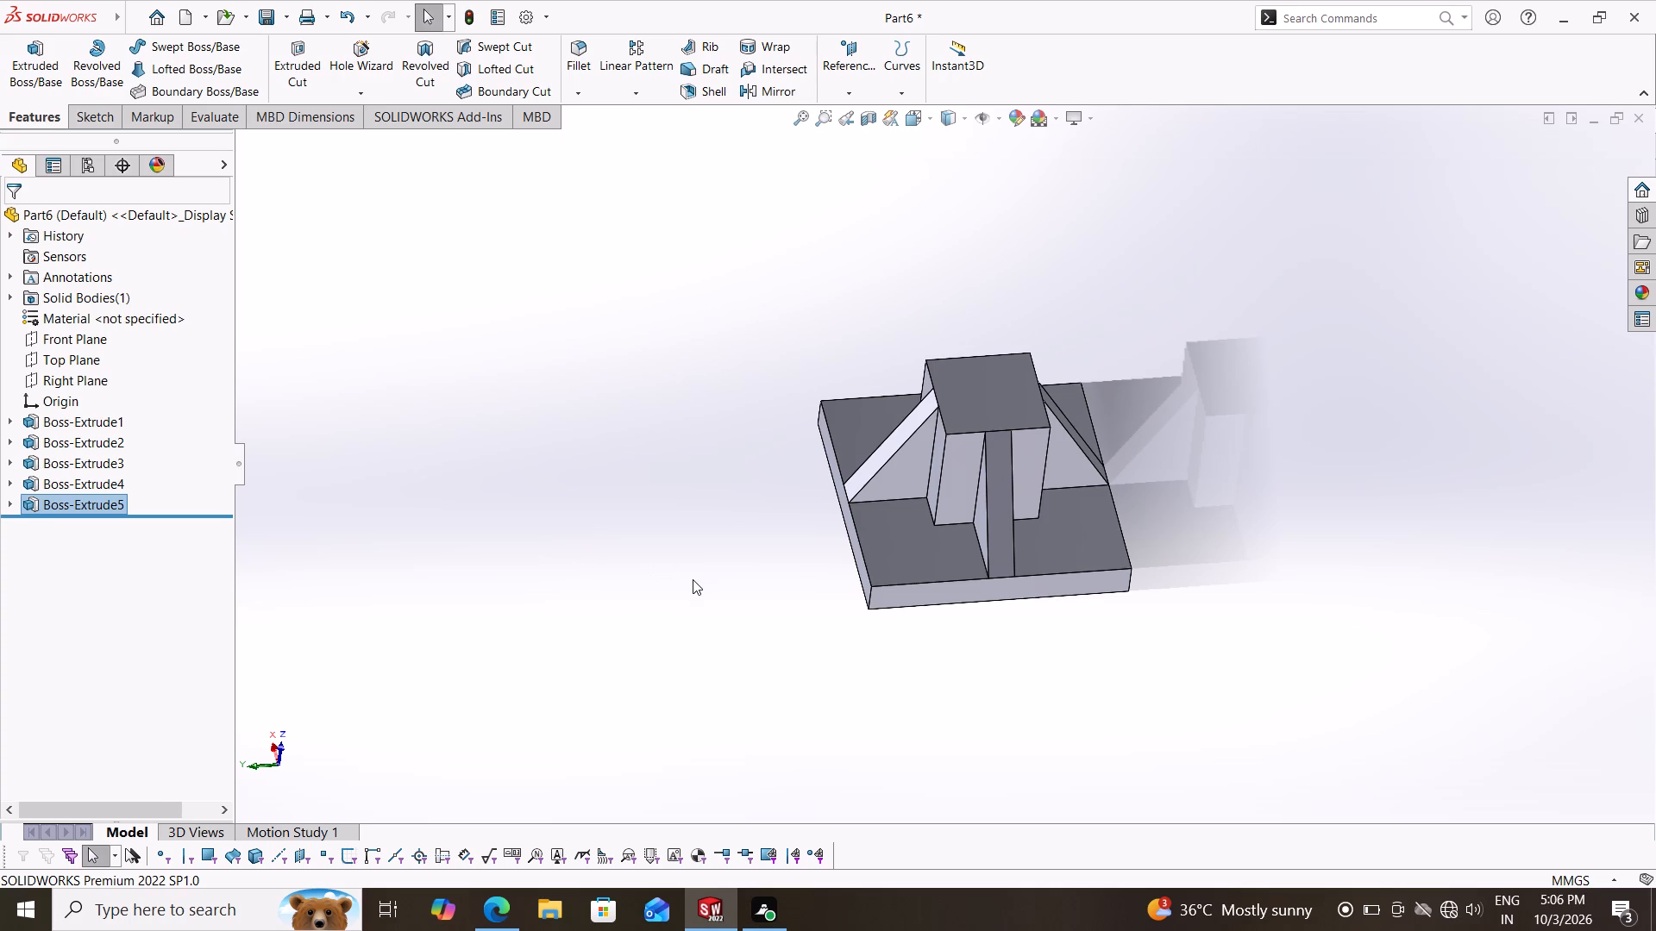
On the Top Plane, sketch a closed 30 by 48 mm triangle on the block's positive-X side, joining block's outer corner, plate corner and block-plate corner.
middle_drag(800, 617, 867, 650)
middle_drag(867, 650, 907, 663)
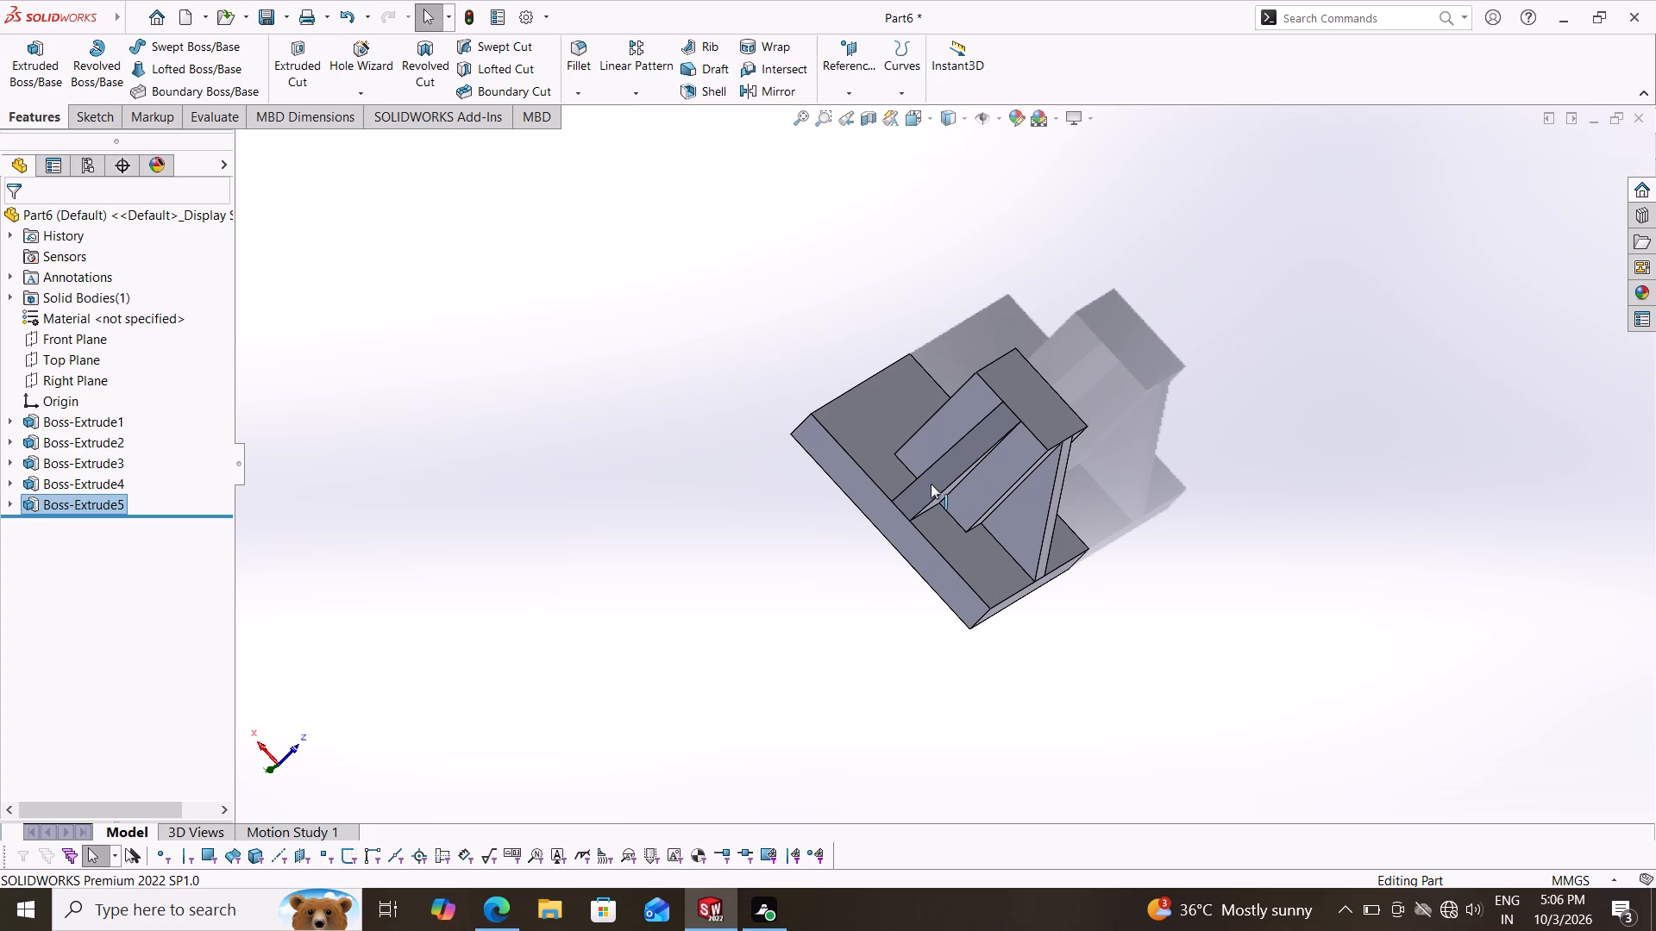
middle_drag(762, 509, 722, 617)
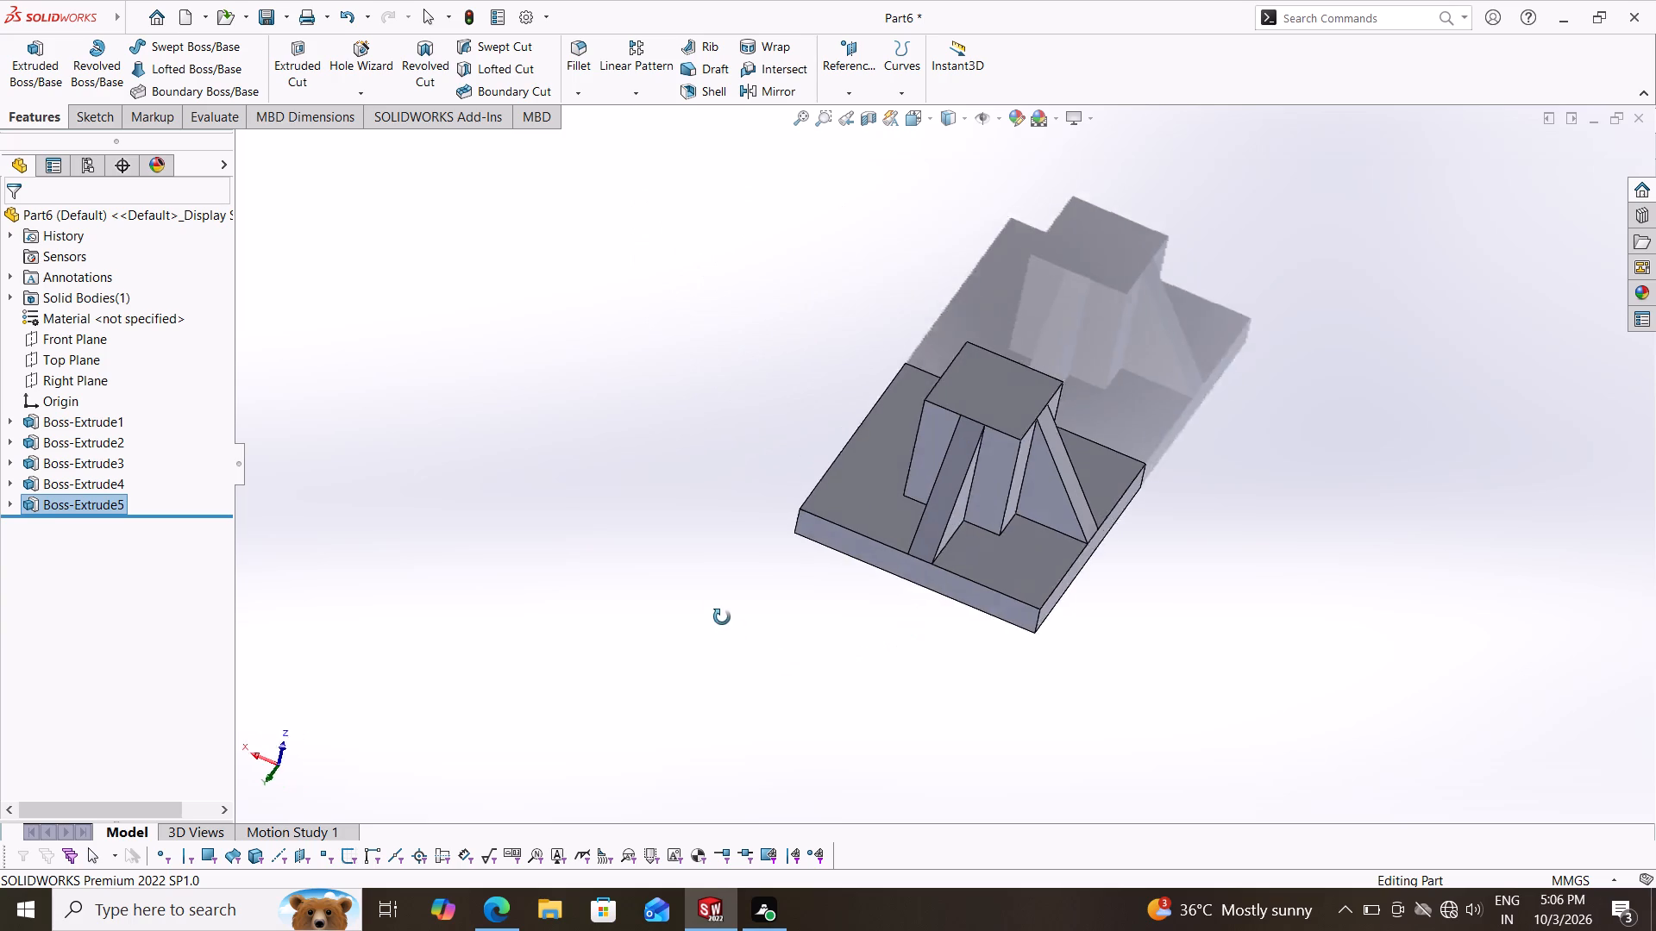
middle_drag(722, 617, 718, 605)
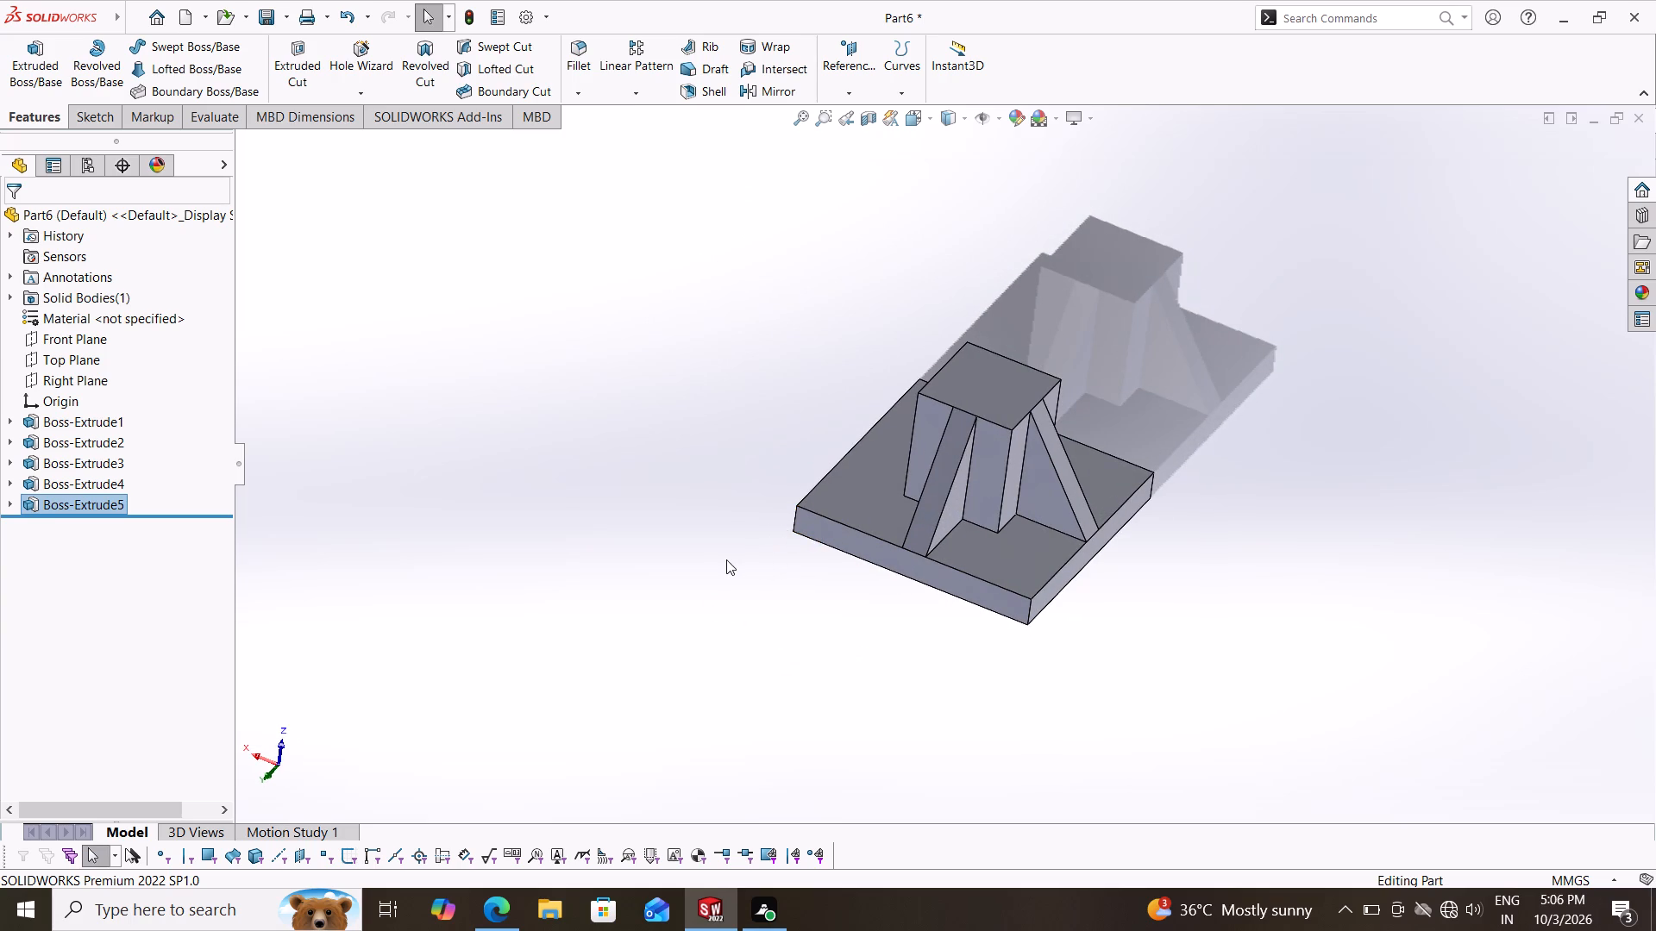
middle_drag(726, 559, 775, 678)
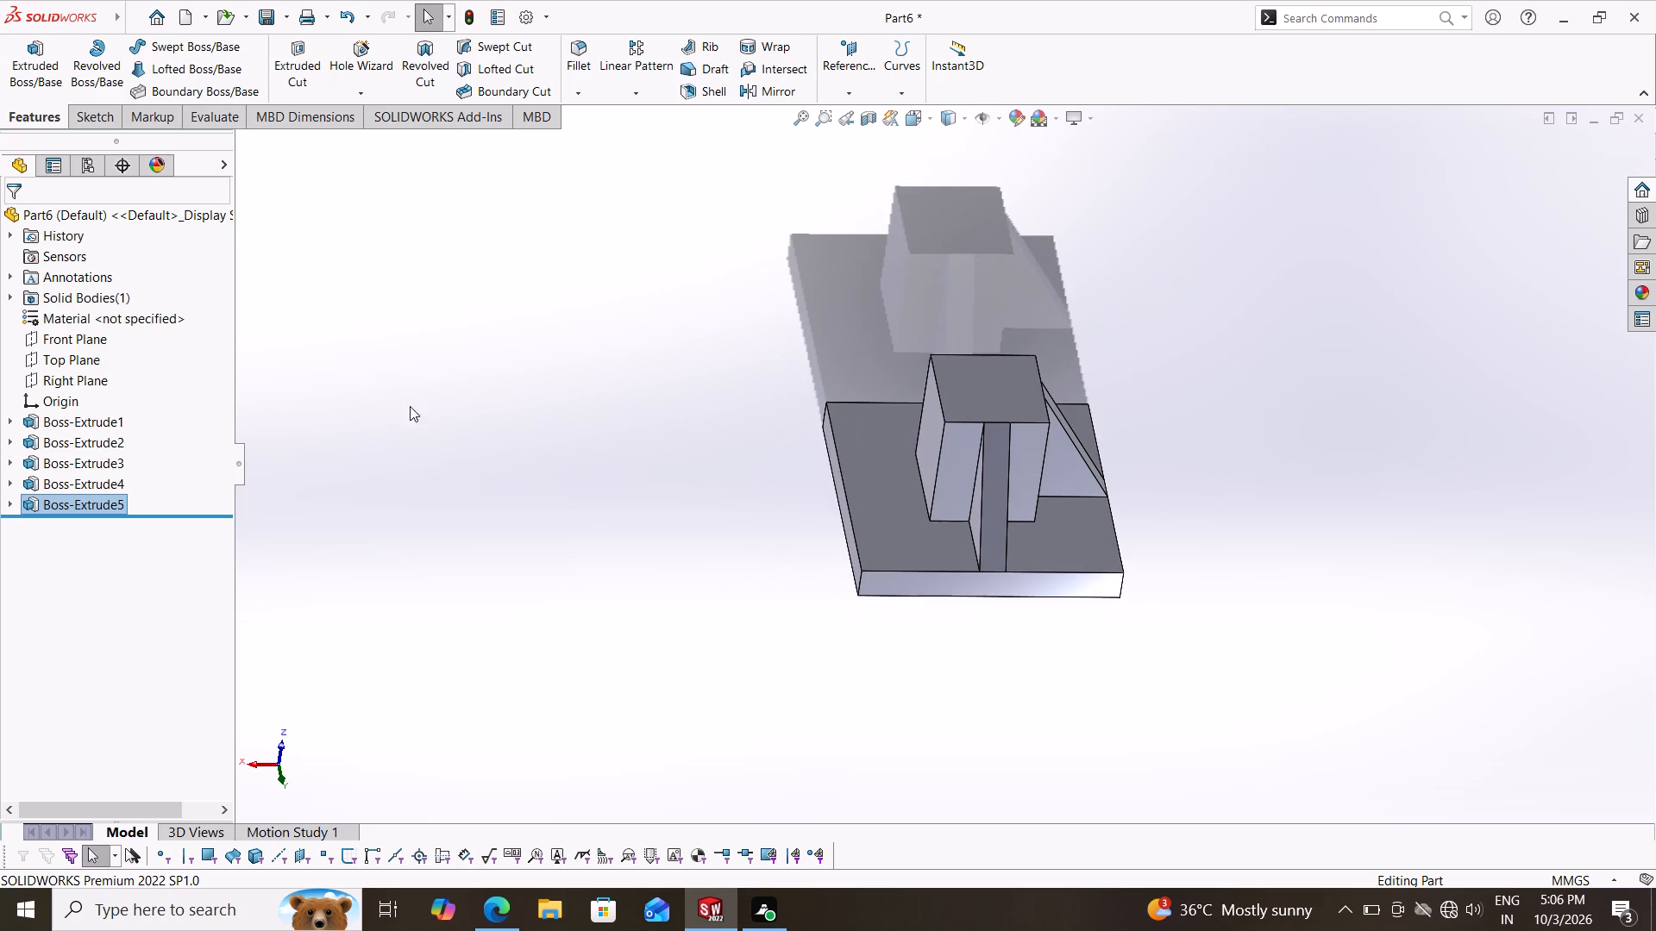
click(93, 115)
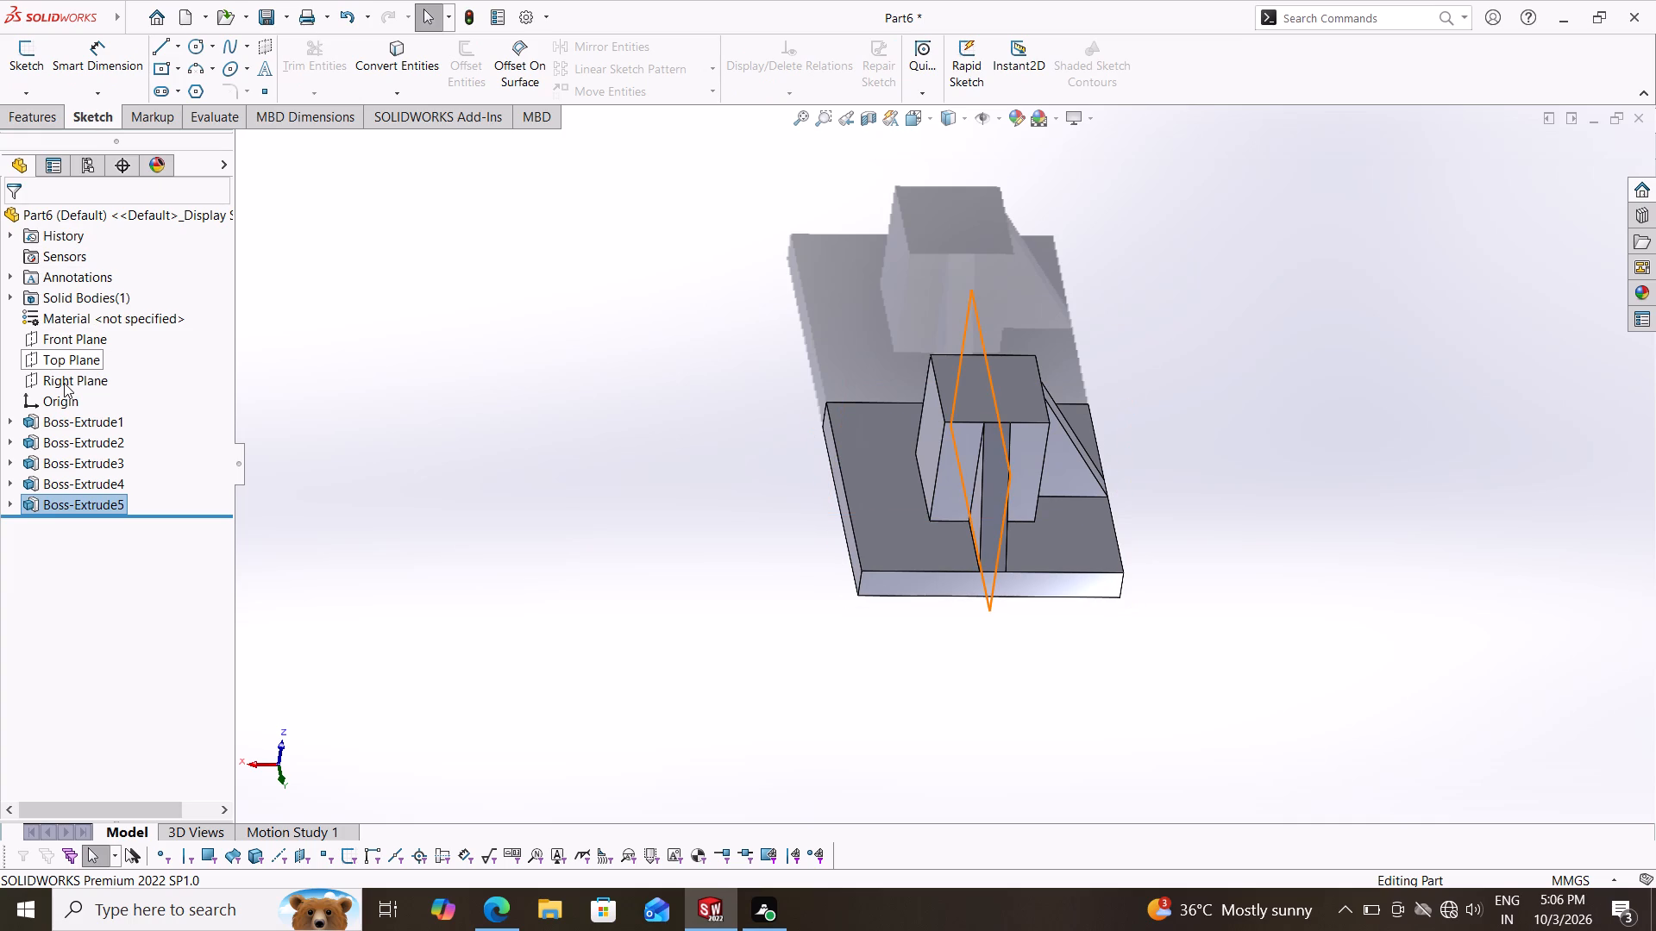
click(72, 355)
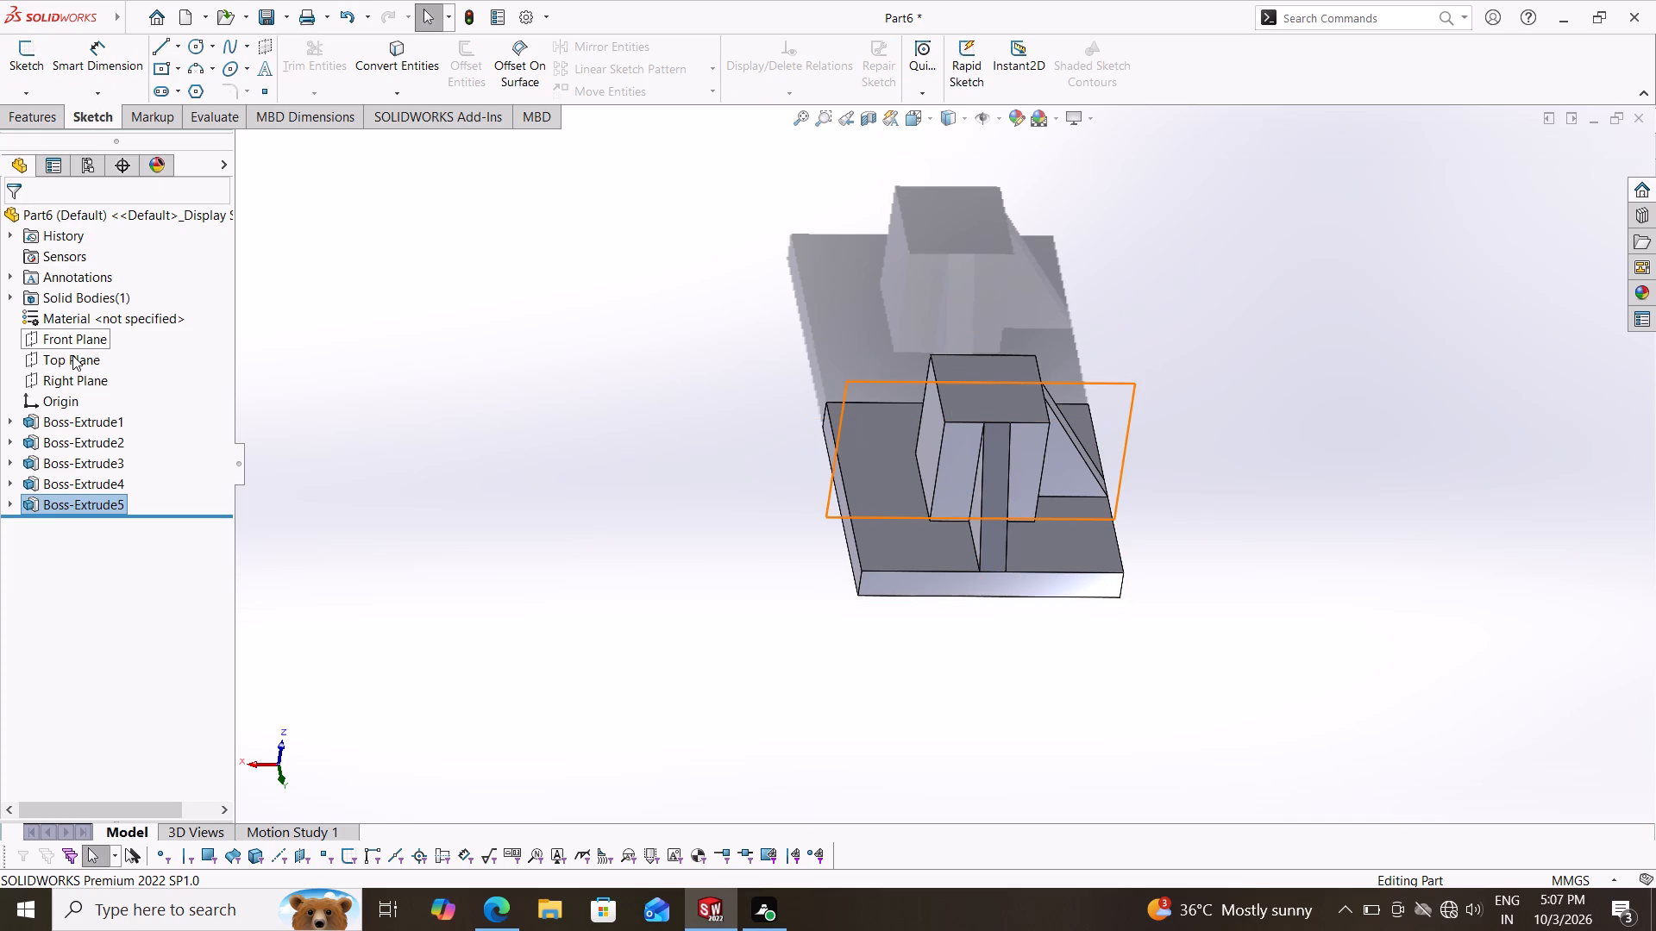
click(88, 333)
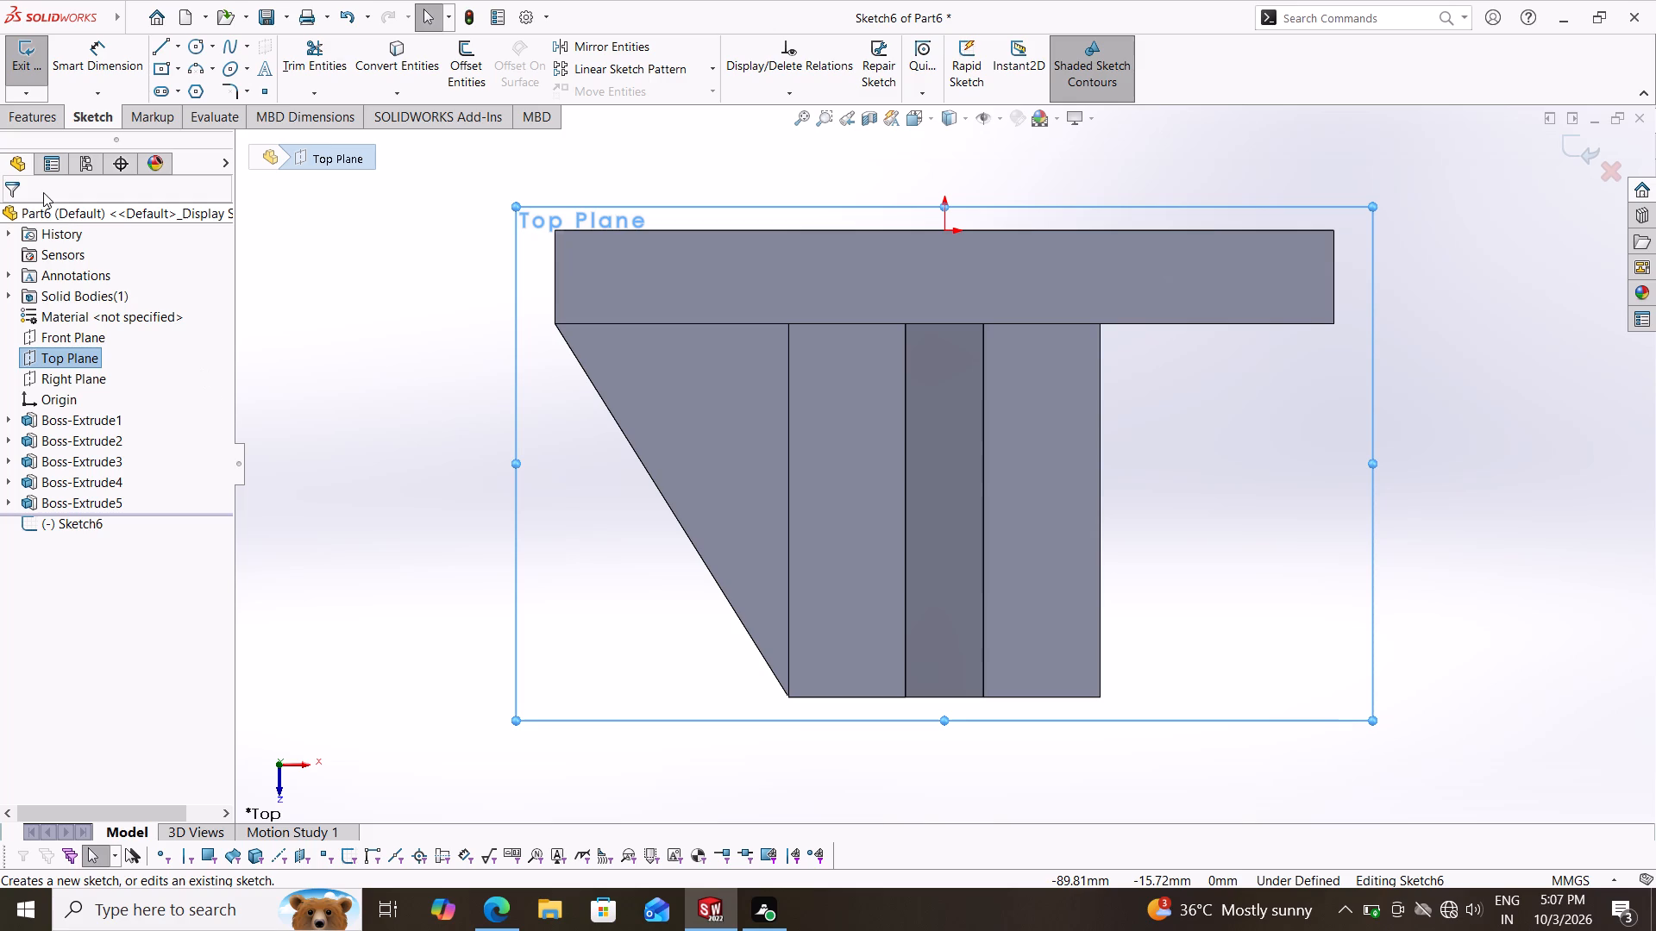
click(162, 46)
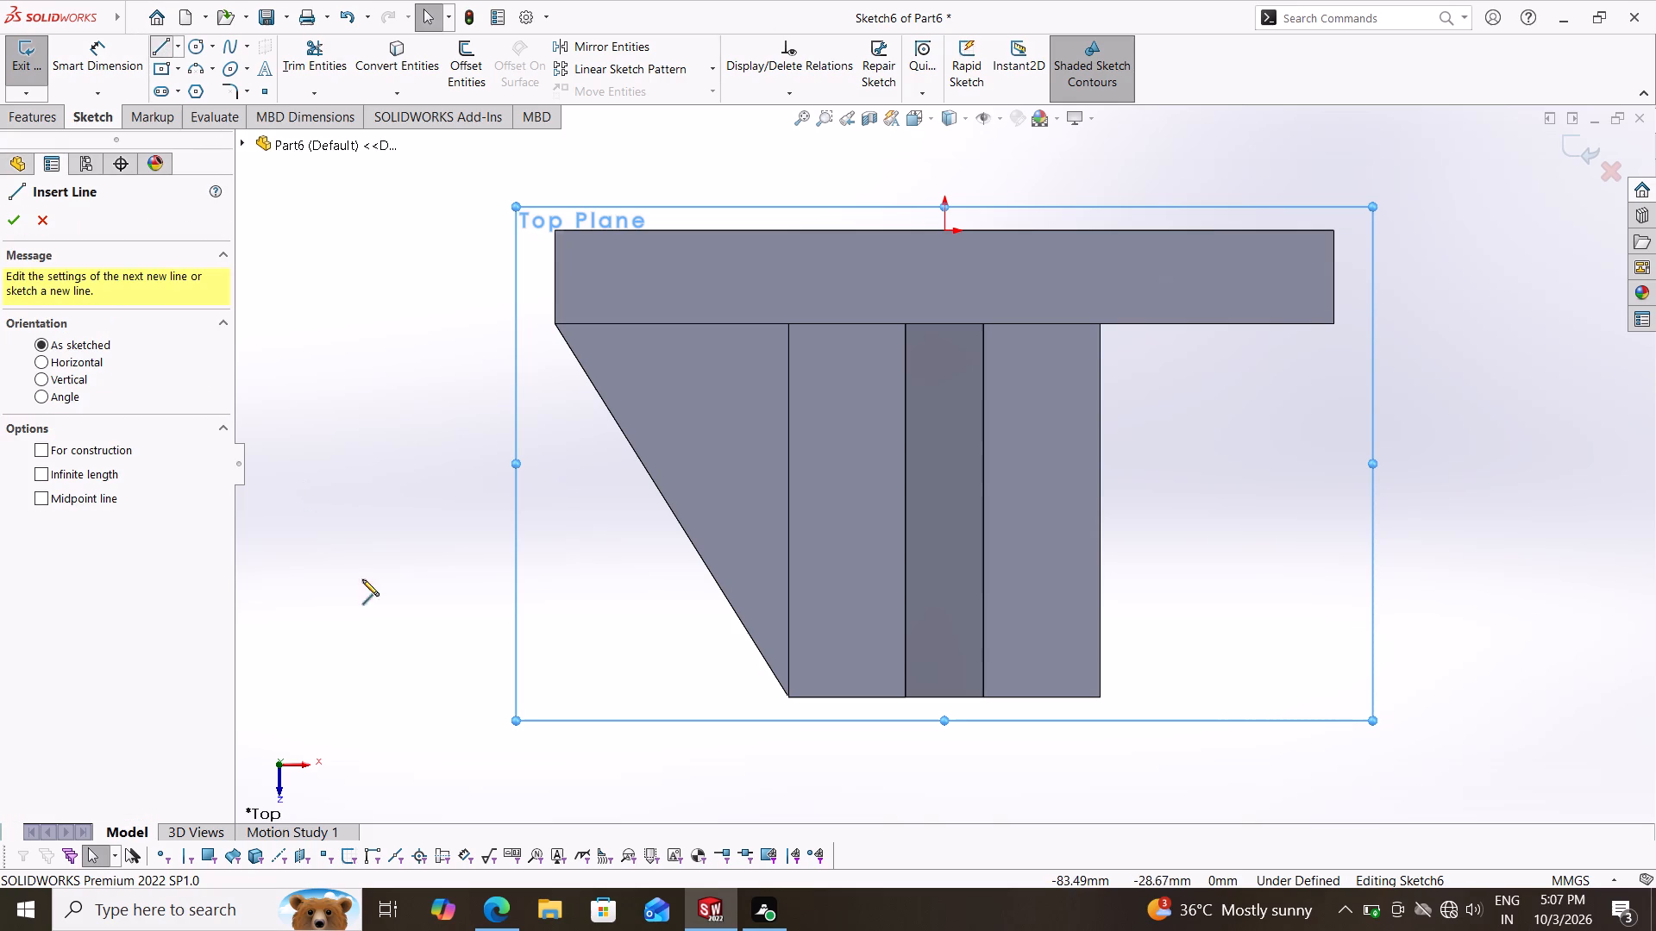
click(1099, 696)
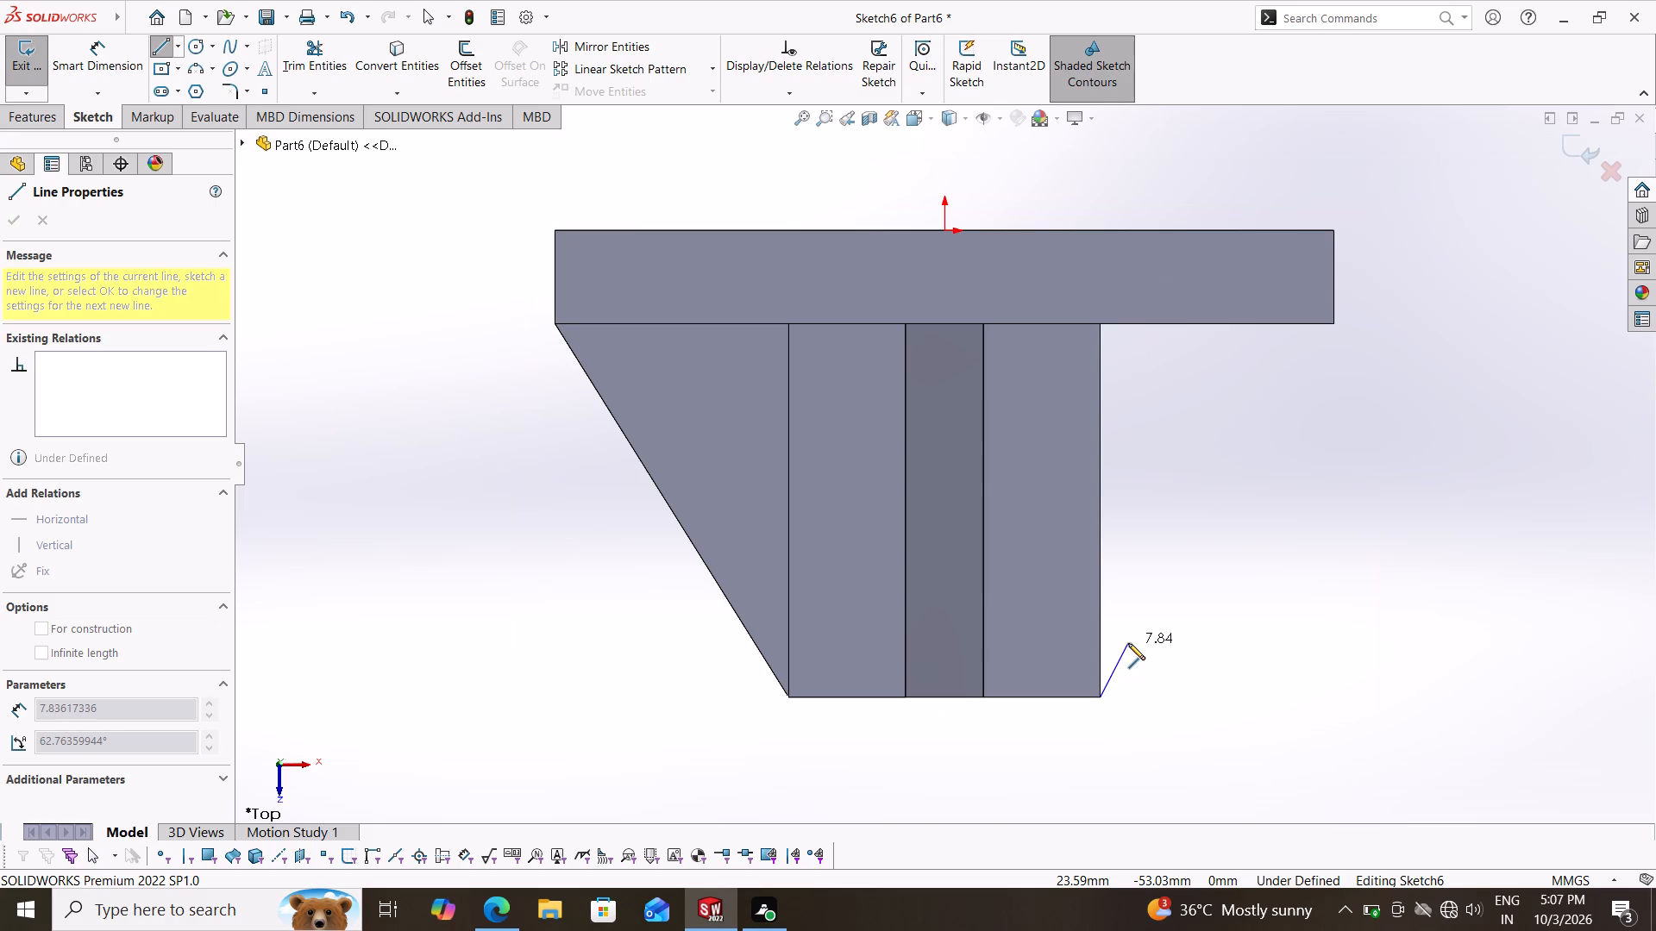
click(1332, 323)
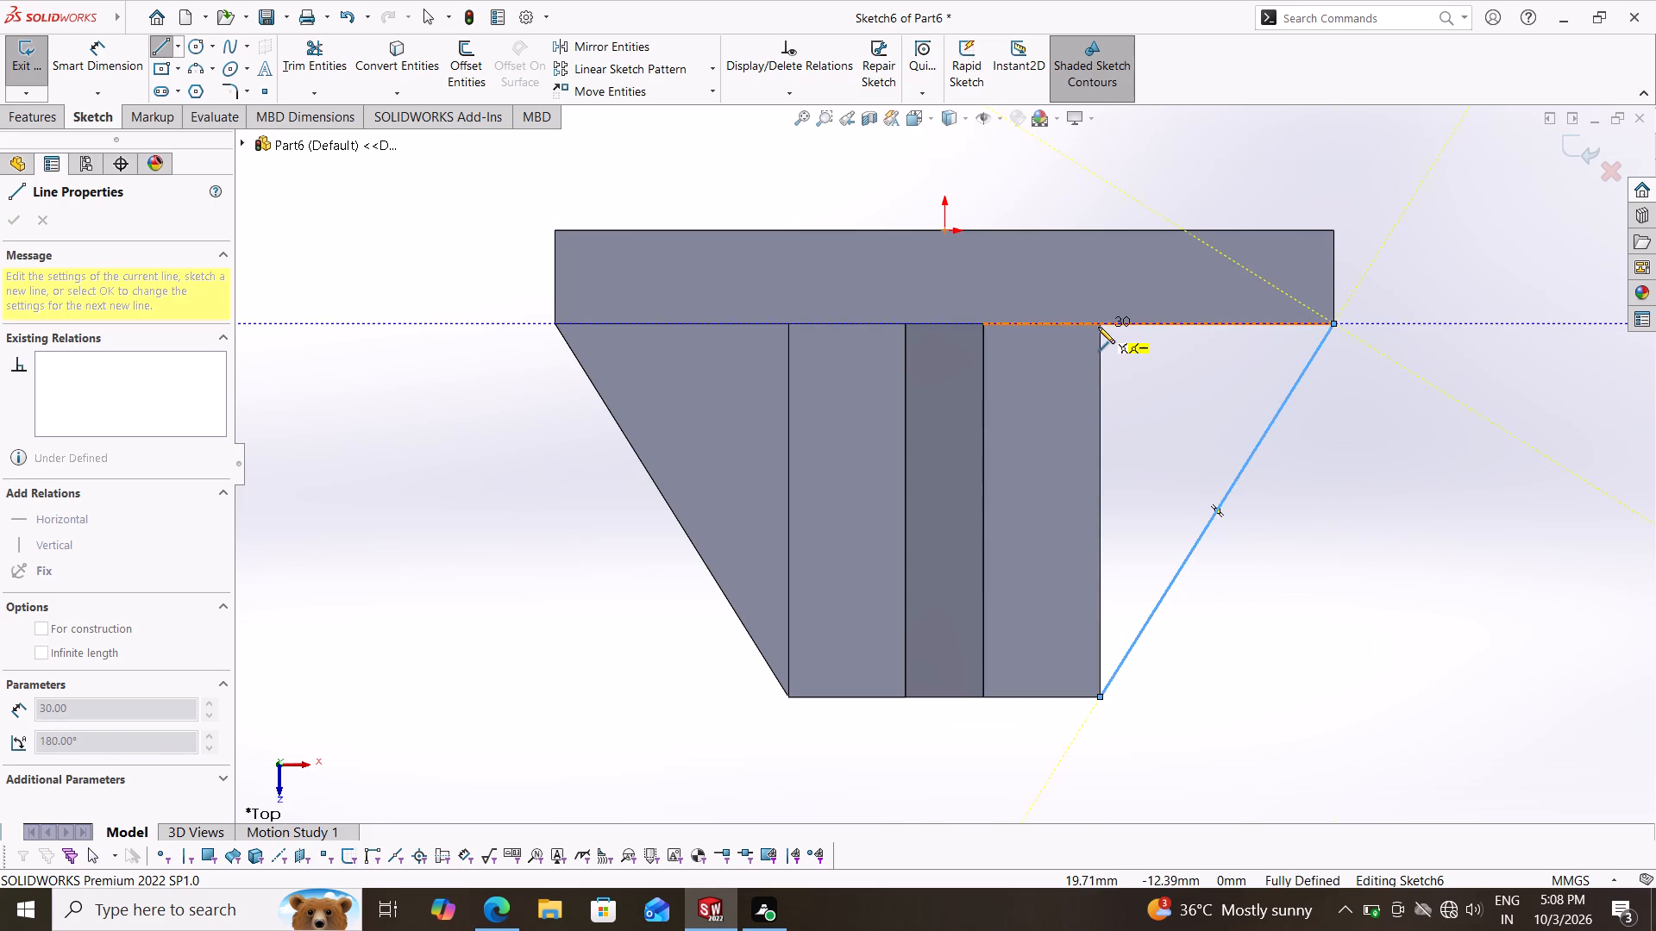
click(1100, 324)
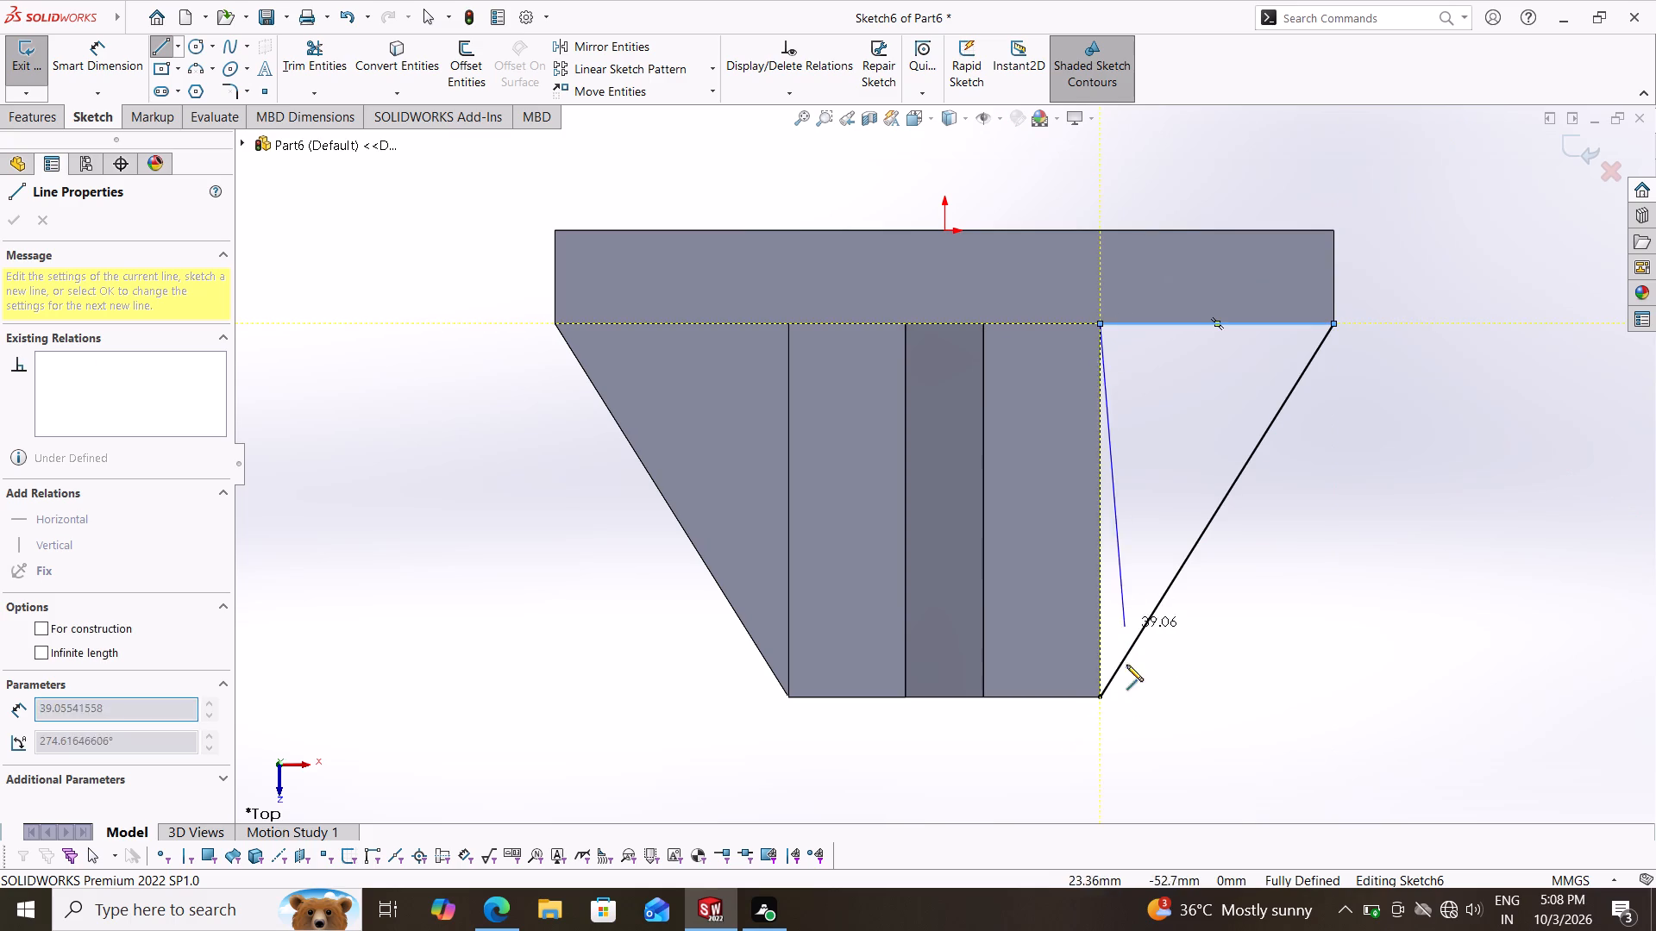
drag(1098, 696, 1124, 678)
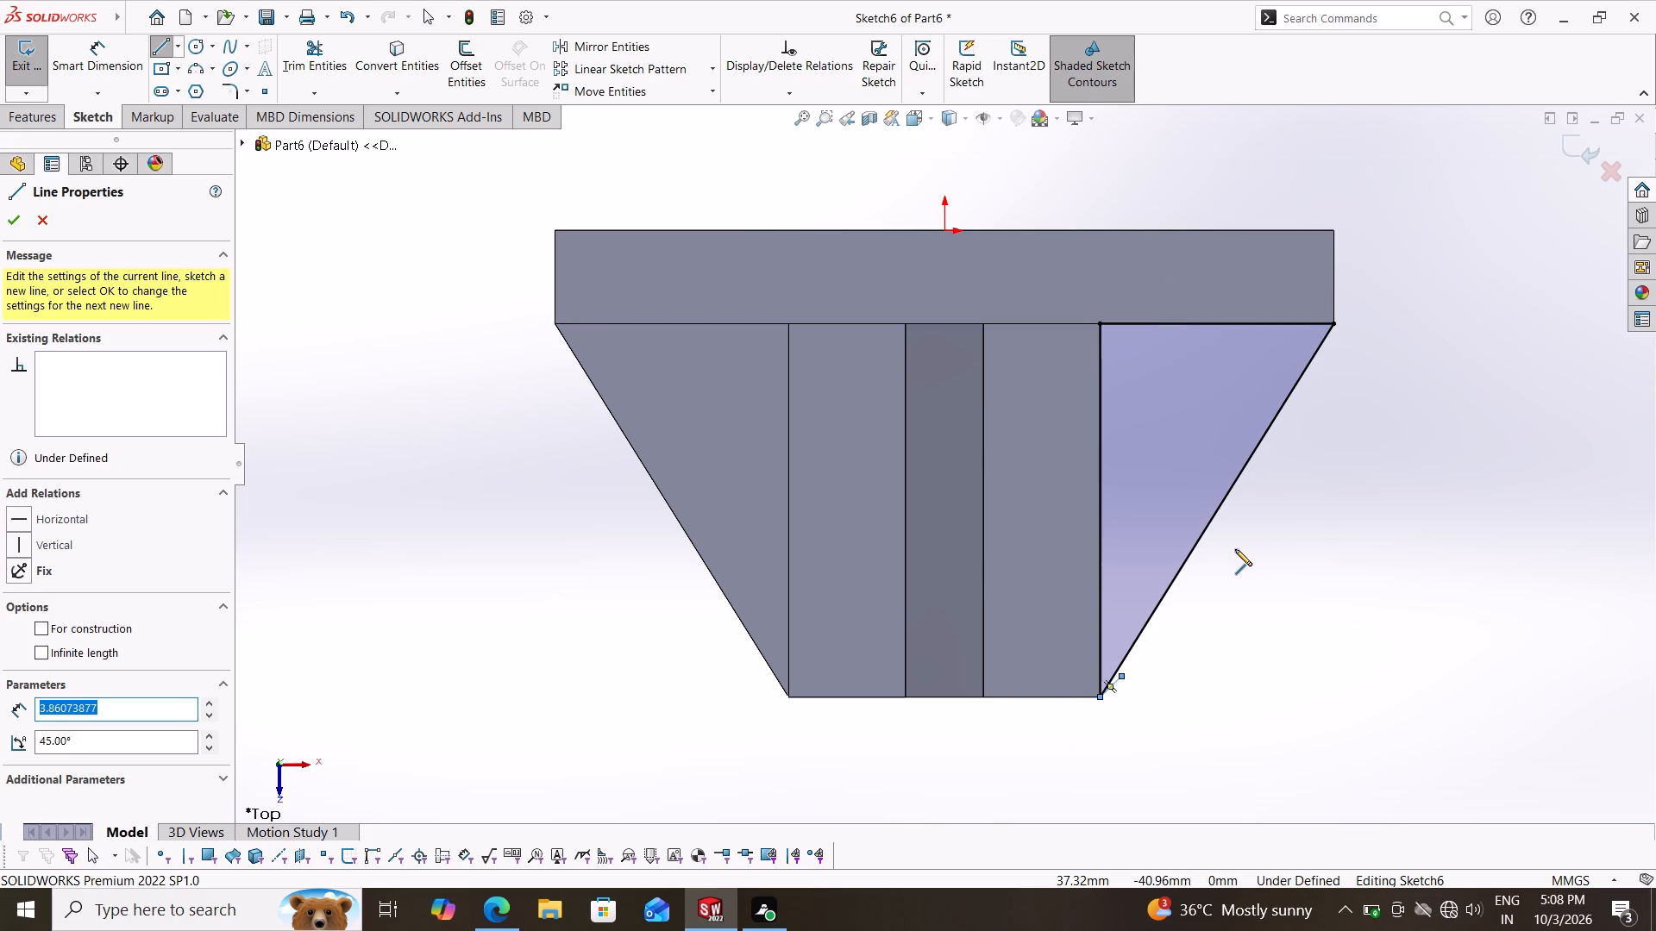
key(Escape)
key(Escape)
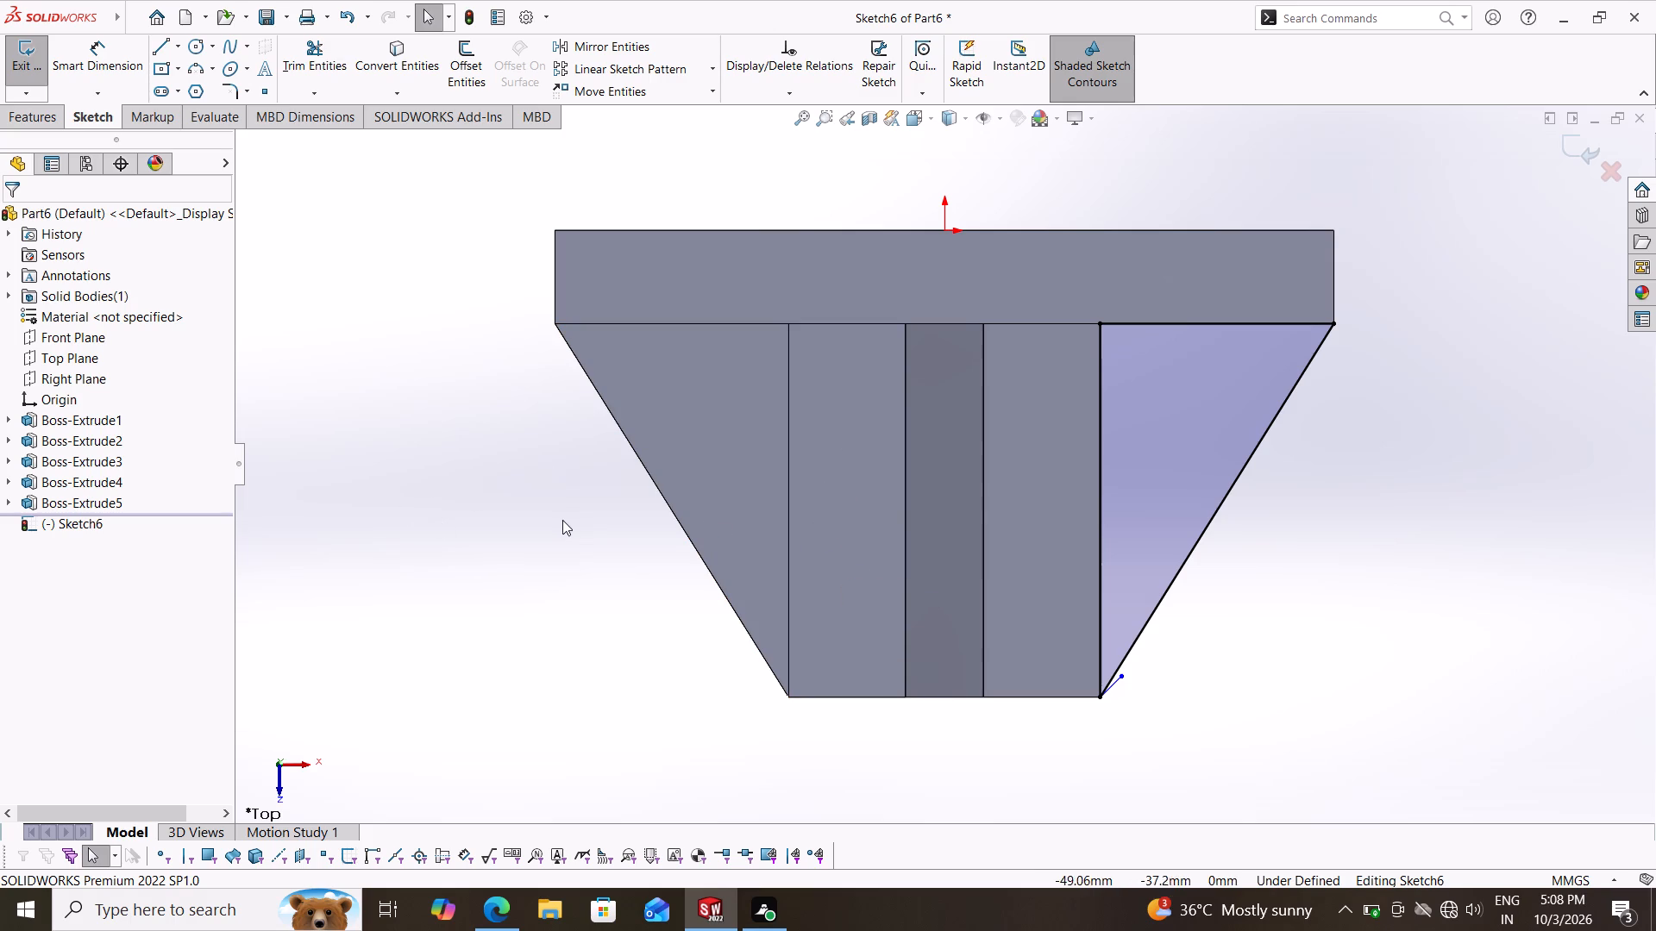
Power-trim the short stray line projecting from the new triangle's corner at the block's outer end.
scroll(1208, 674, down, 1)
scroll(1221, 673, up, 1)
scroll(1064, 622, down, 1)
scroll(1065, 620, up, 1)
scroll(1066, 619, down, 6)
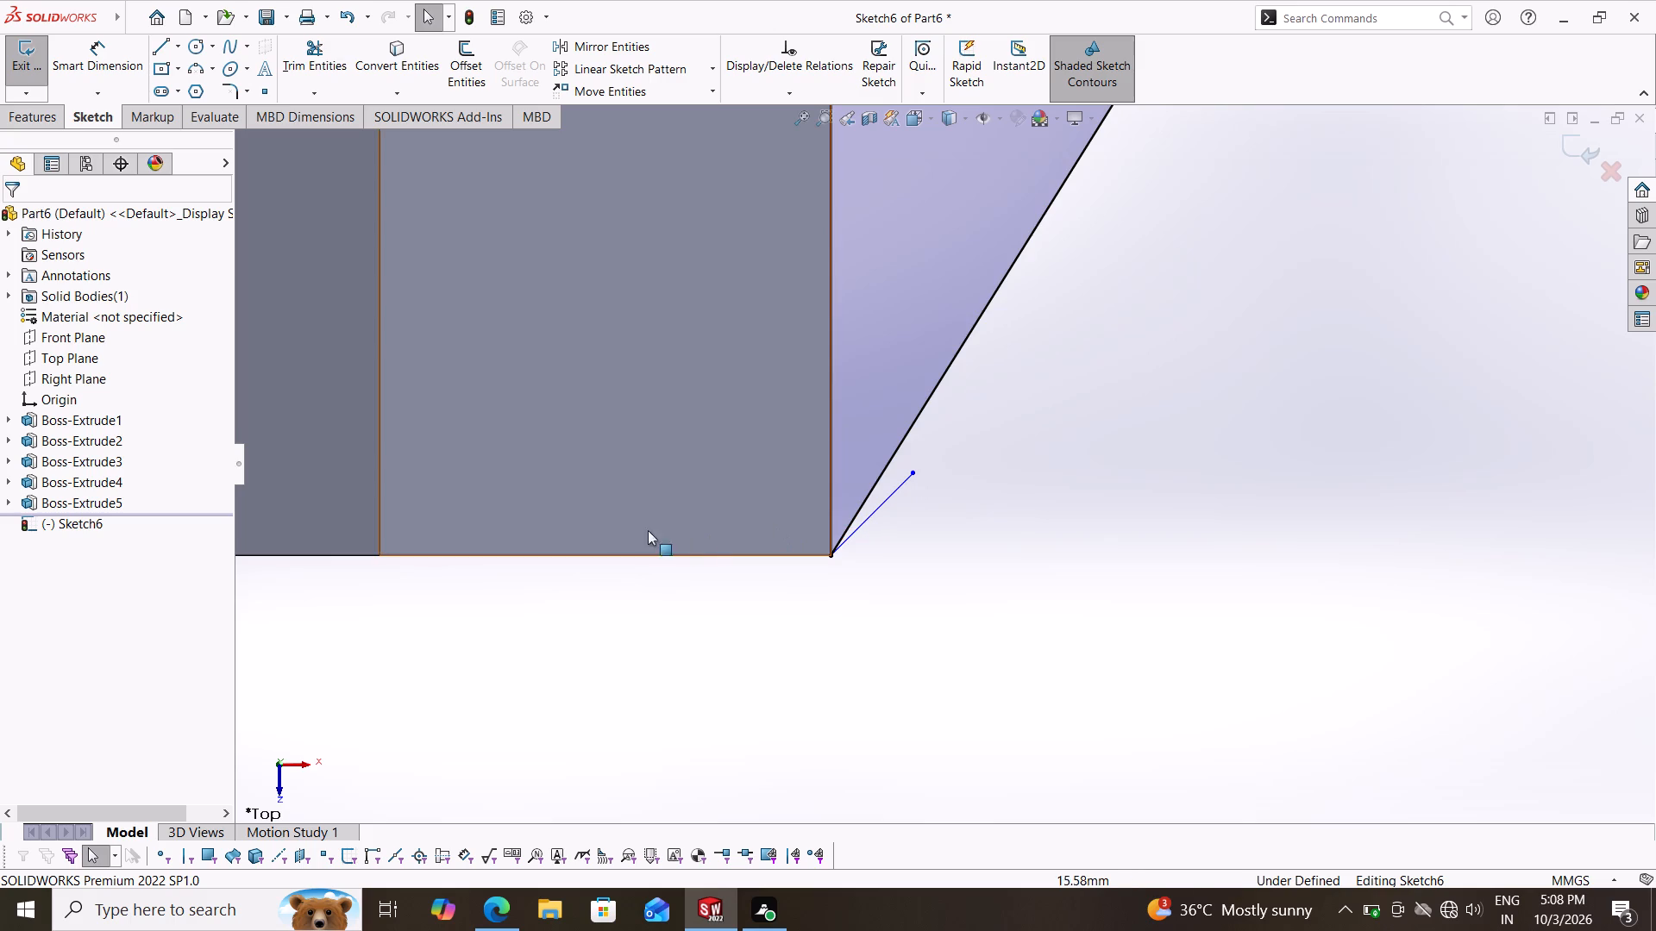
click(313, 53)
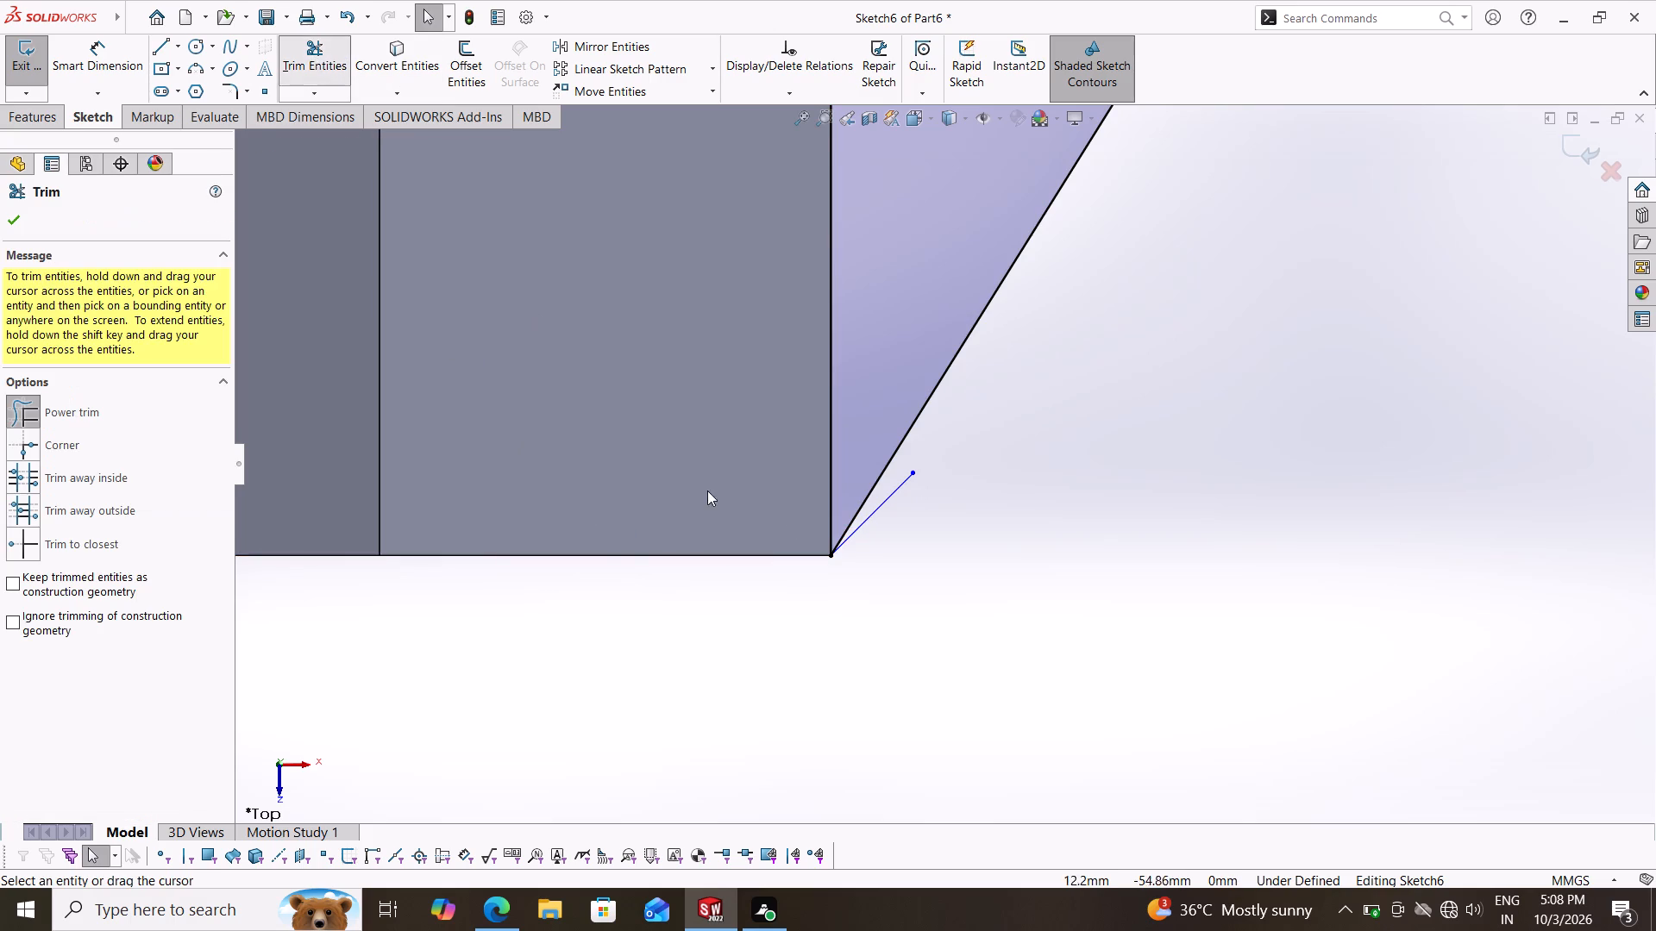
drag(904, 508, 896, 489)
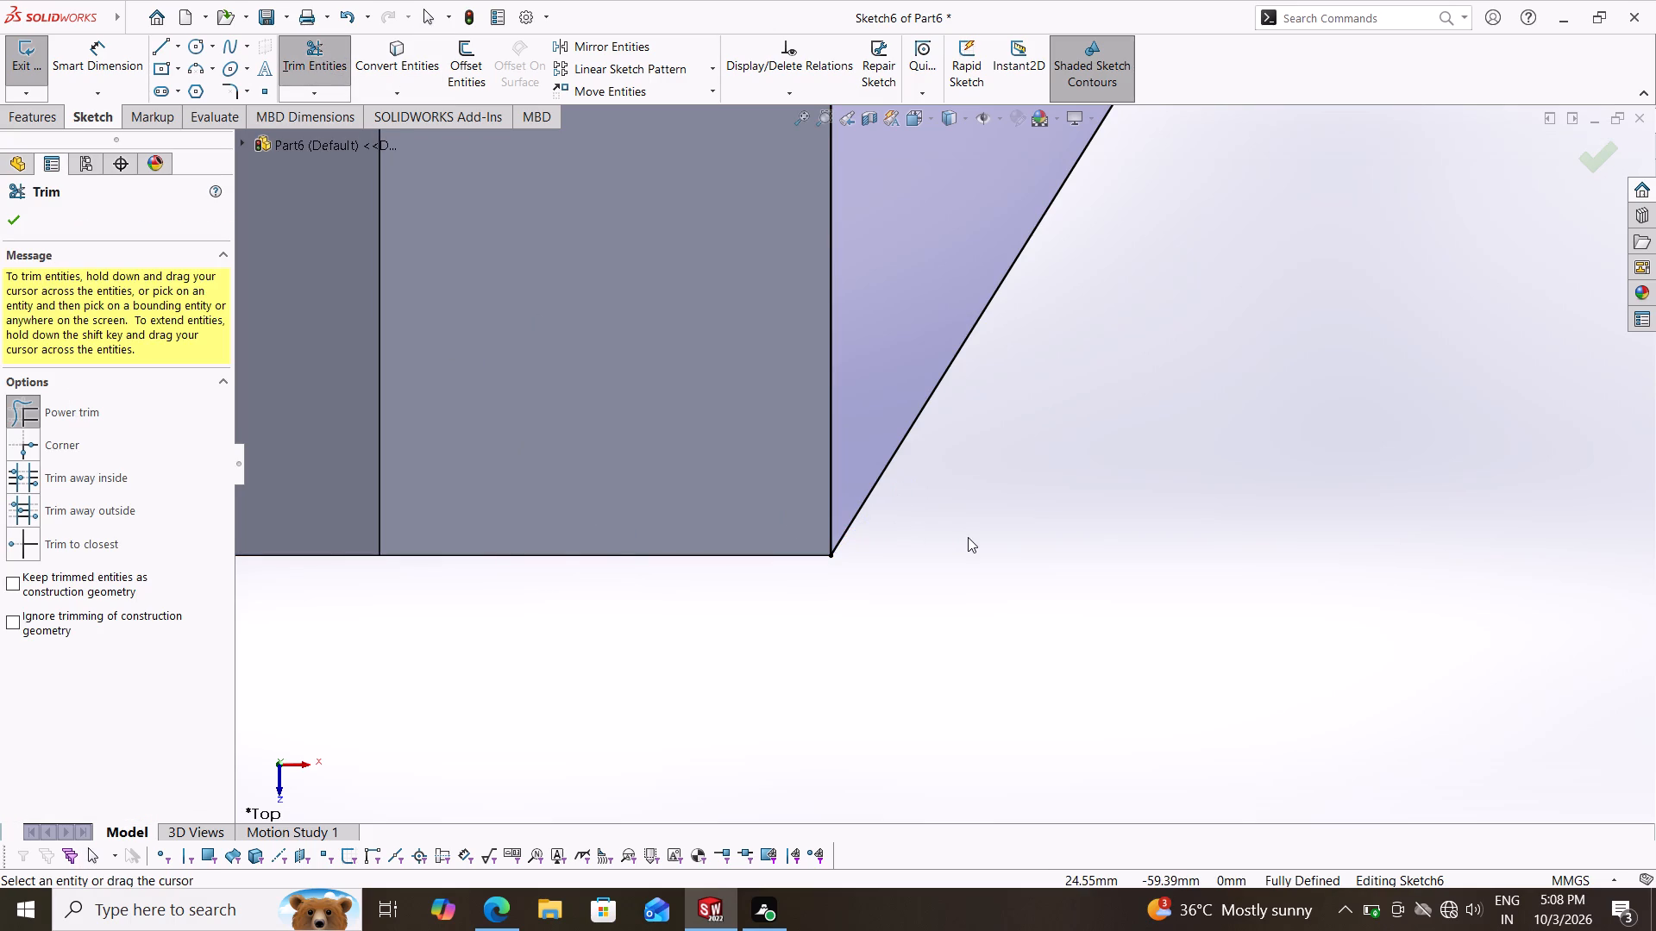
scroll(963, 534, up, 2)
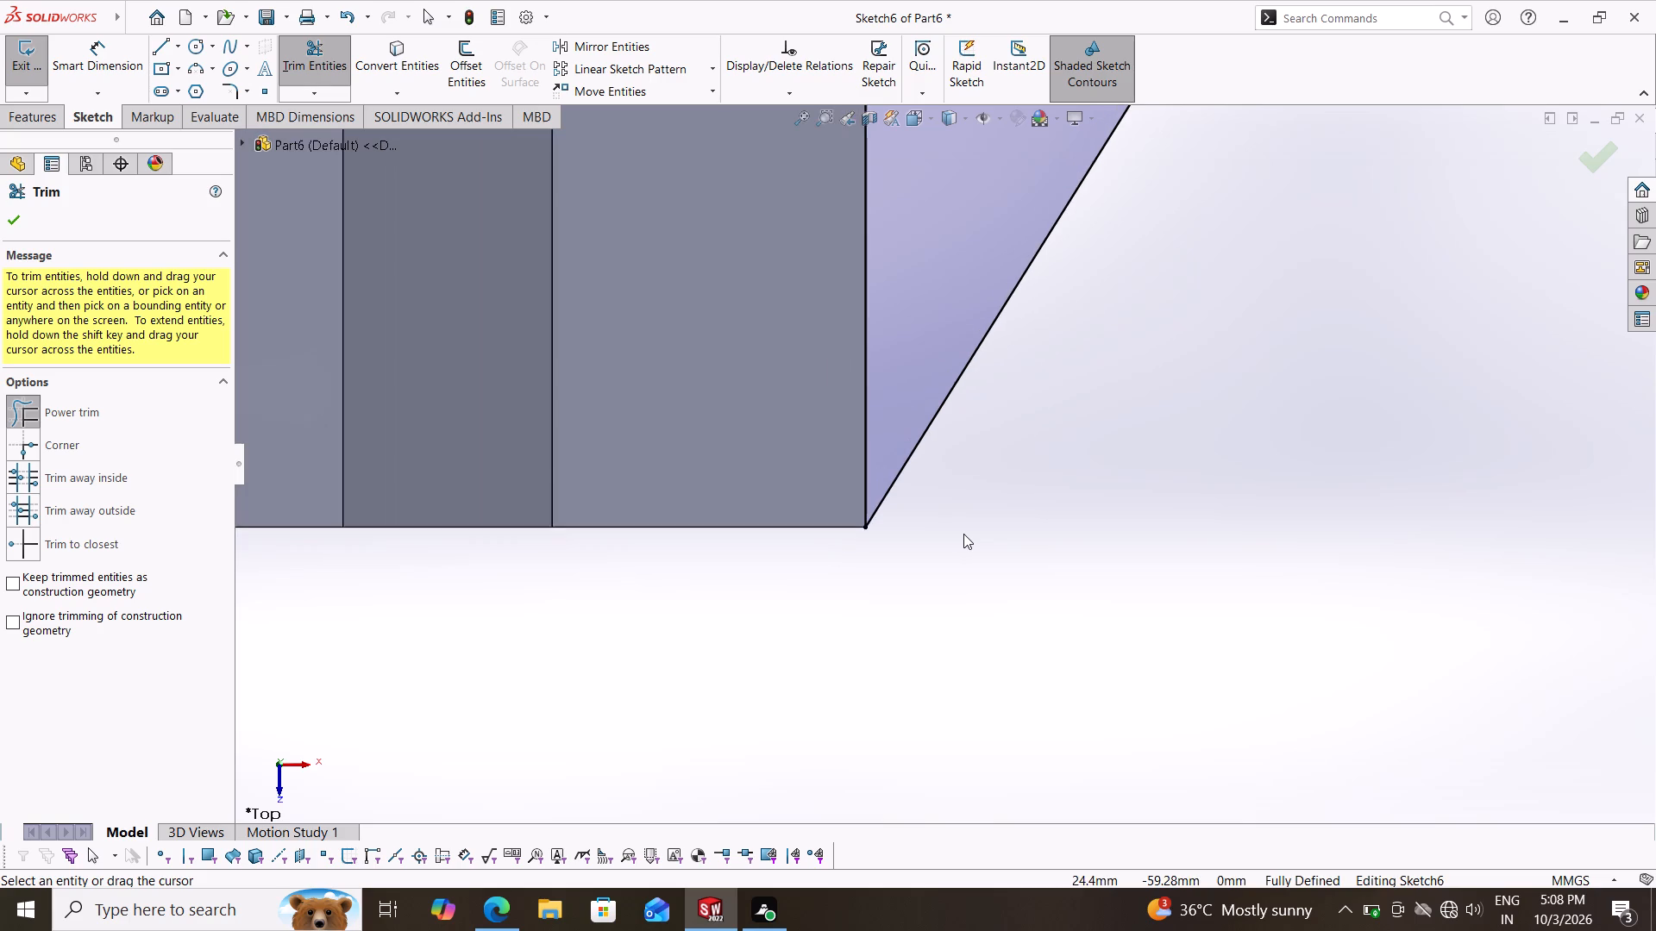
scroll(948, 527, up, 1)
click(9, 223)
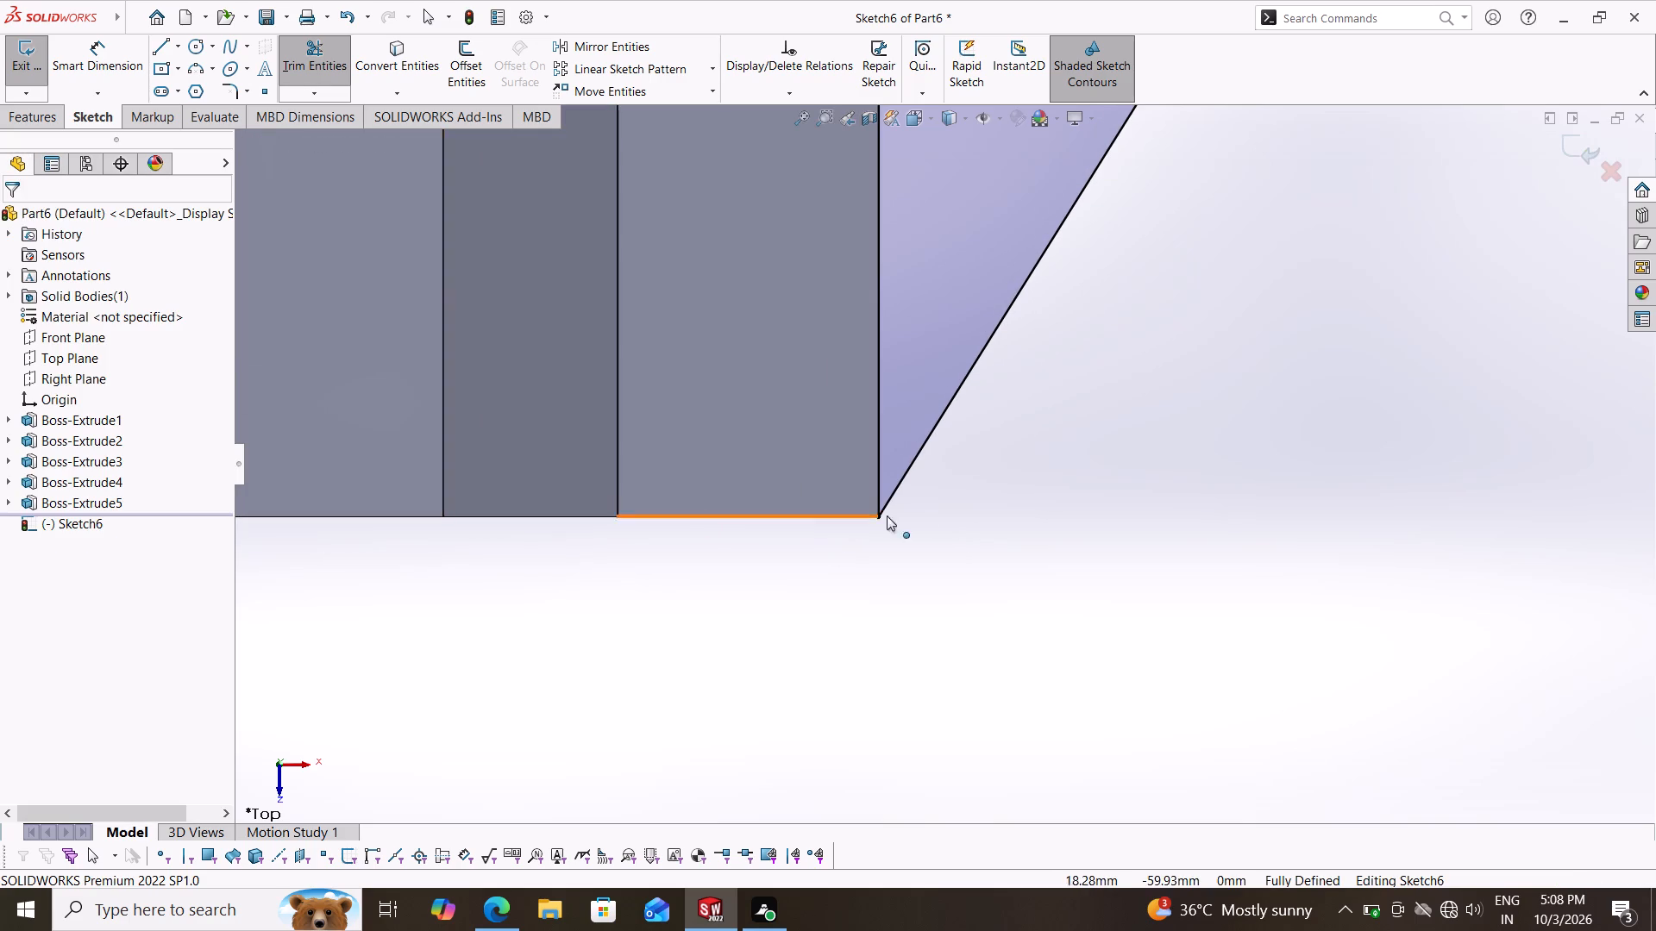
Extrude the positive-X side triangle as a Mid Plane boss 10 mm thick, merging the result to form the fourth rib.
scroll(904, 509, up, 3)
scroll(904, 483, down, 1)
scroll(904, 479, up, 1)
scroll(892, 384, up, 6)
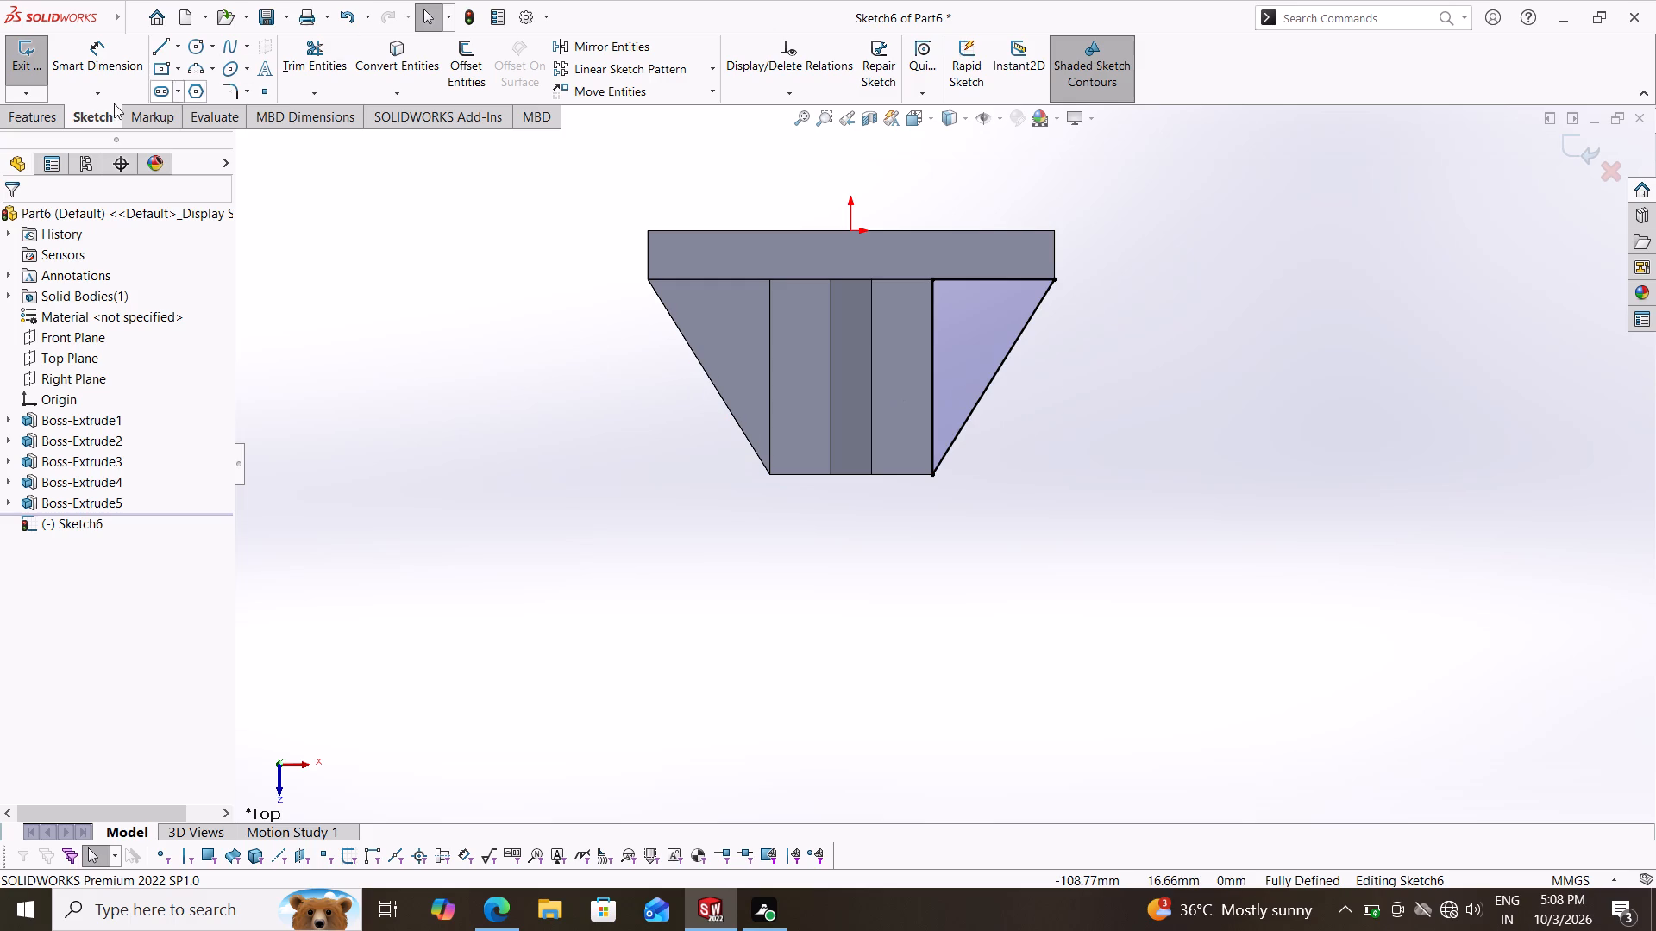
click(19, 116)
click(18, 53)
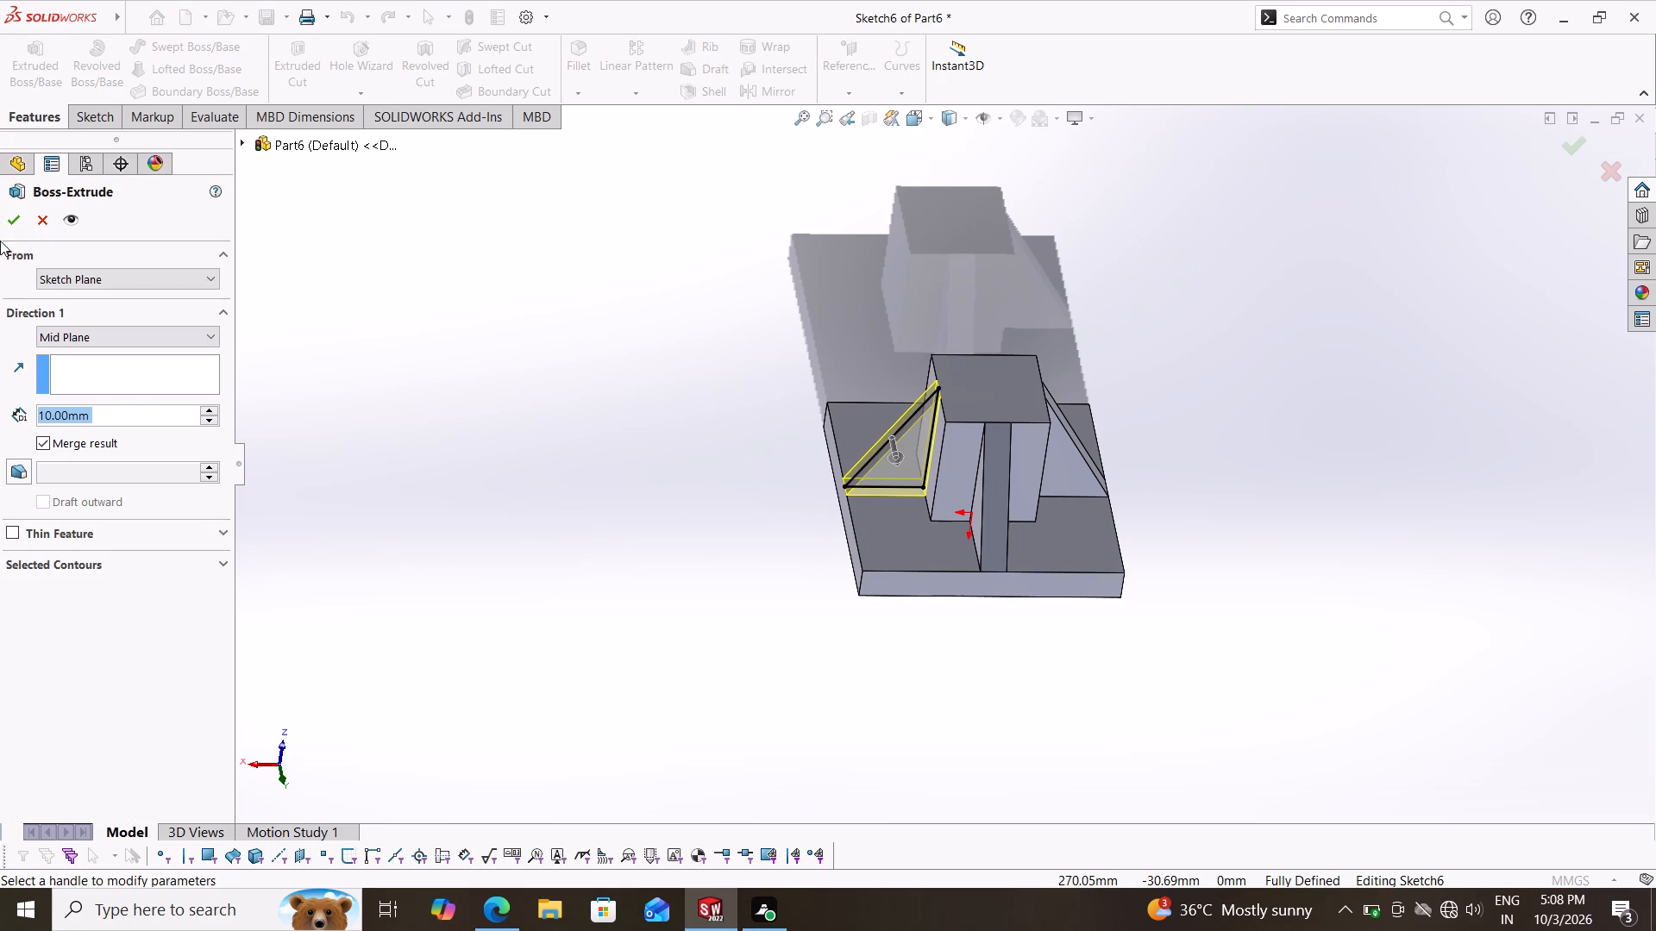
click(4, 216)
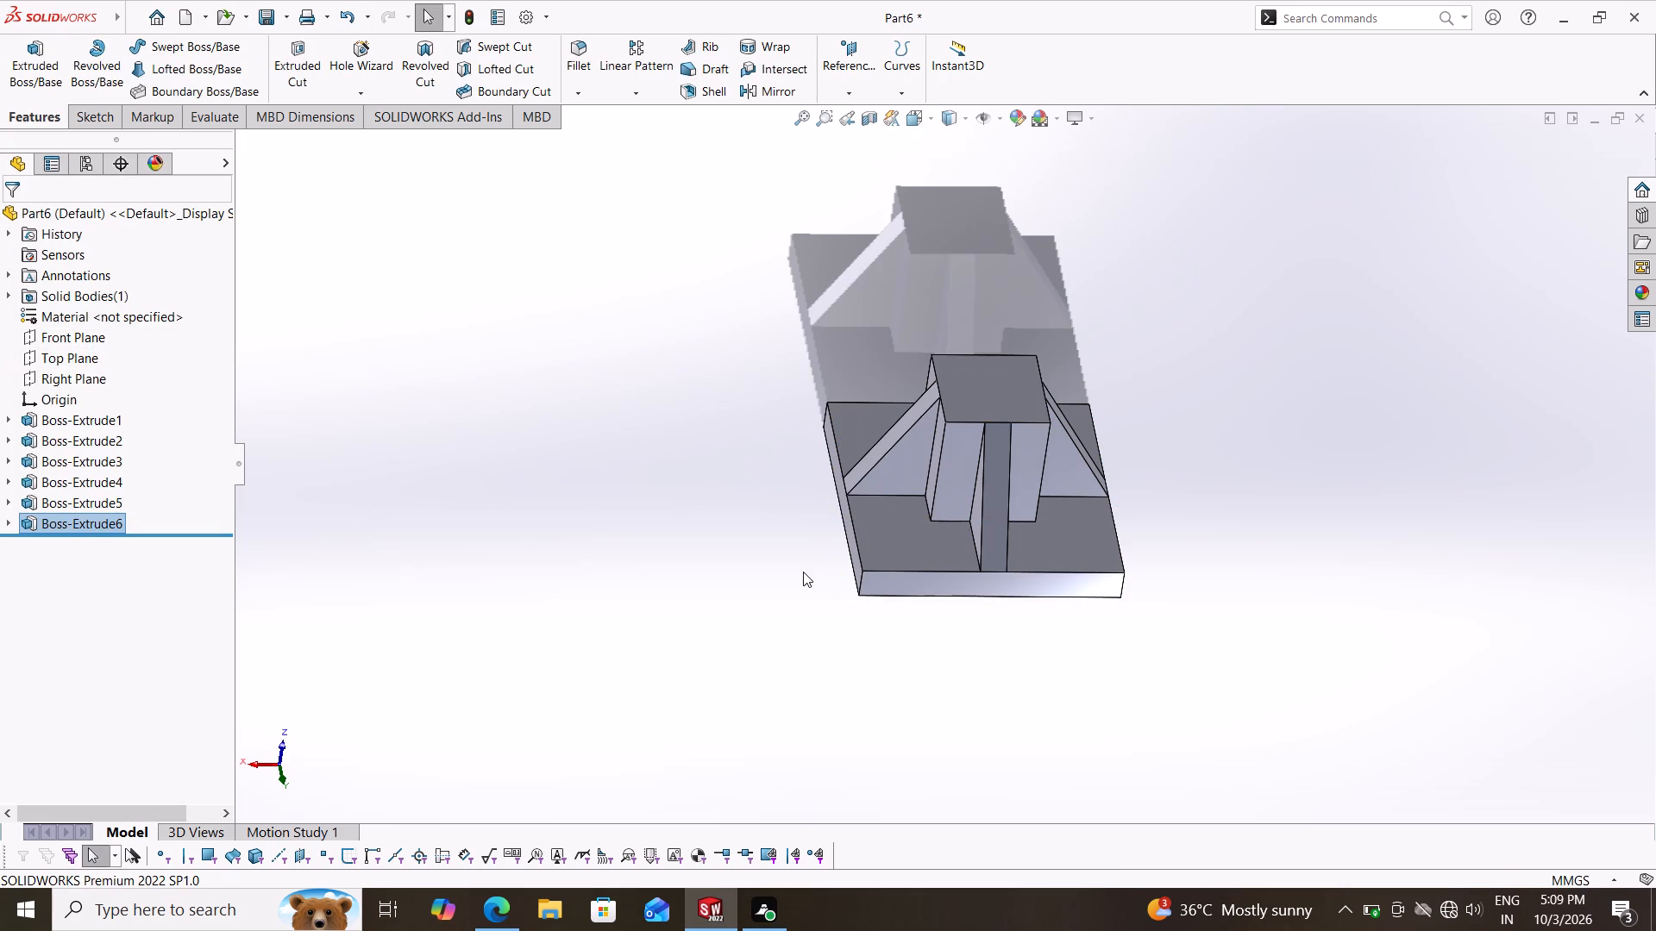
Apply the metallic cool grey car-paint appearance to the whole part.
middle_drag(807, 572, 913, 599)
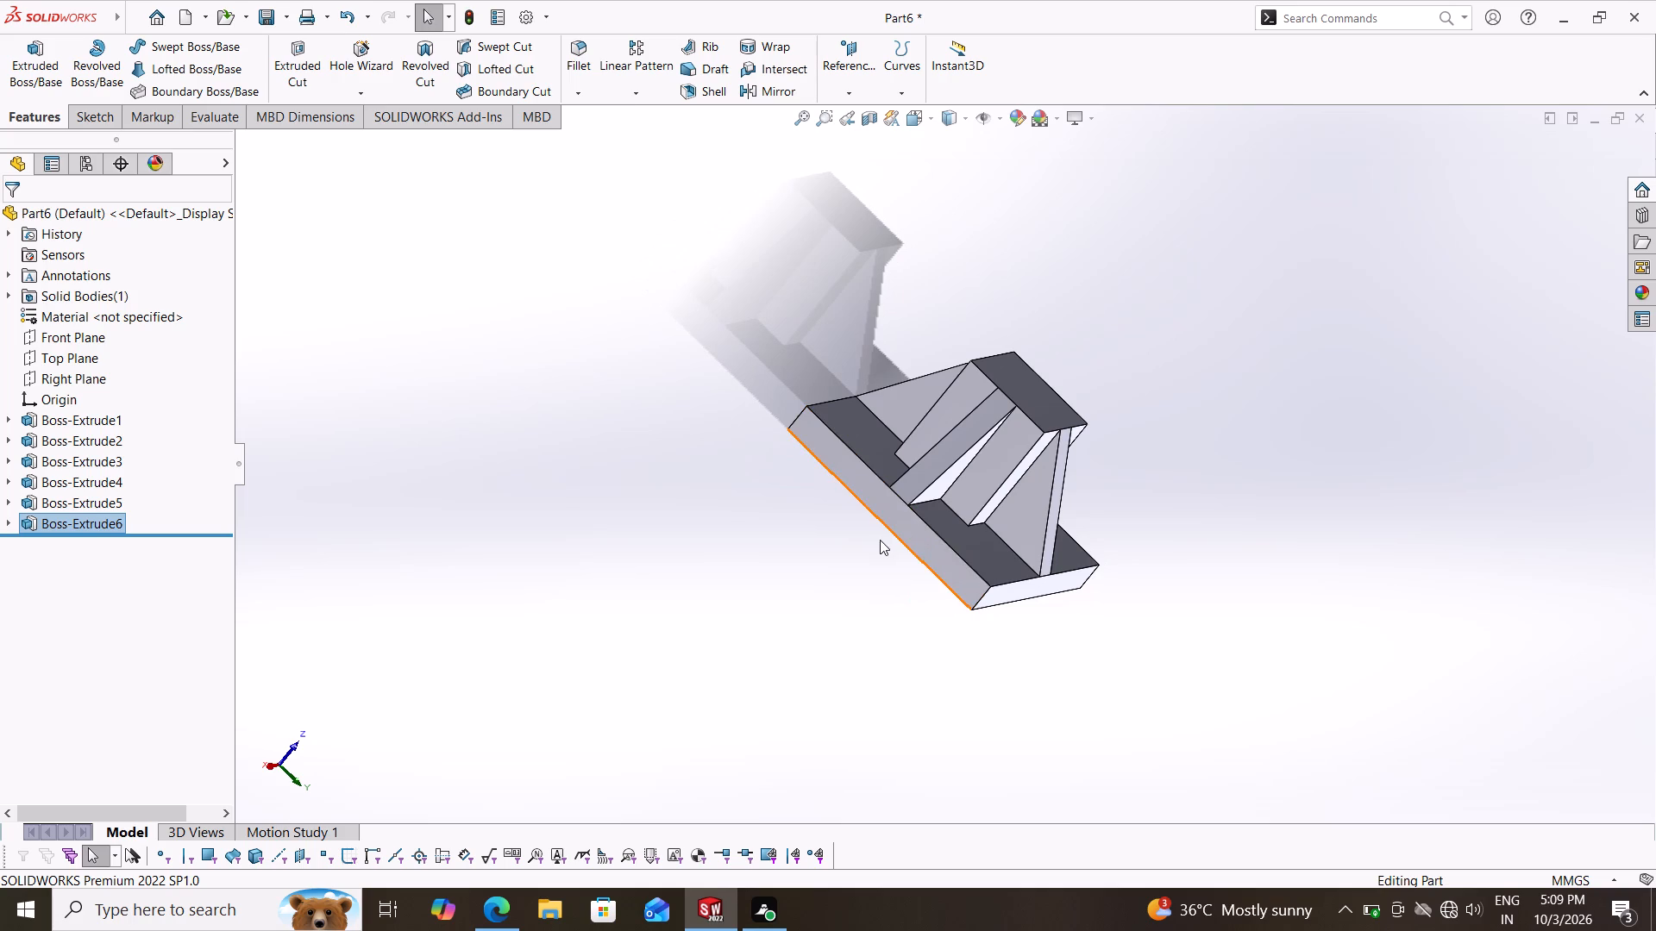
middle_drag(940, 530, 841, 505)
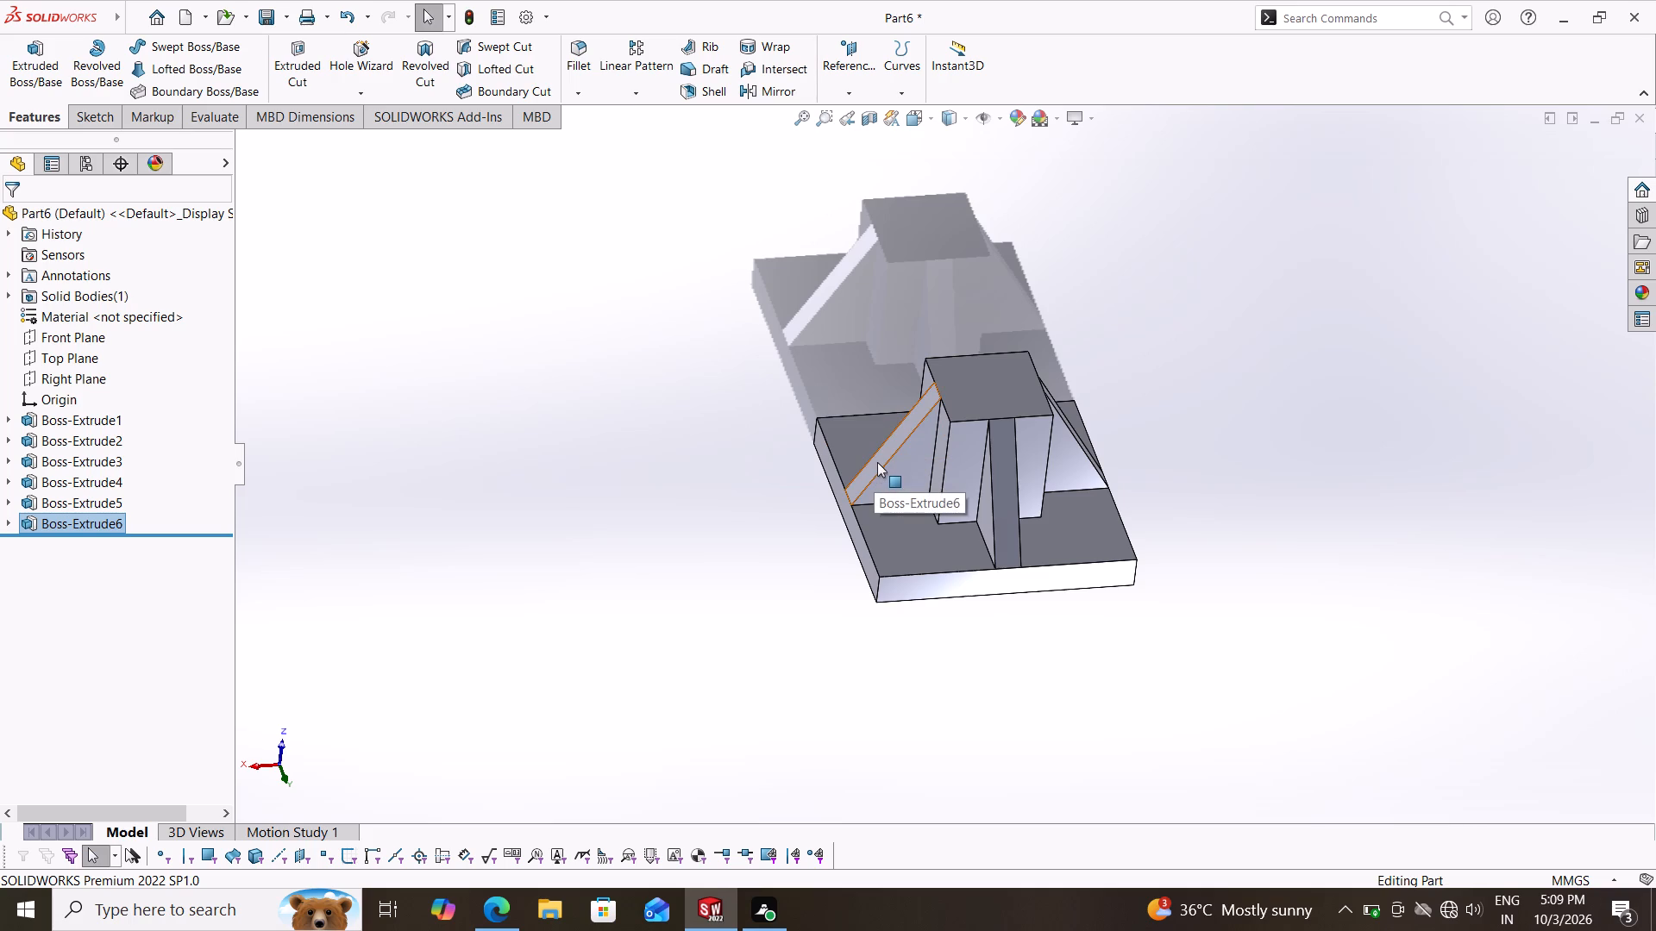
middle_drag(821, 571, 603, 515)
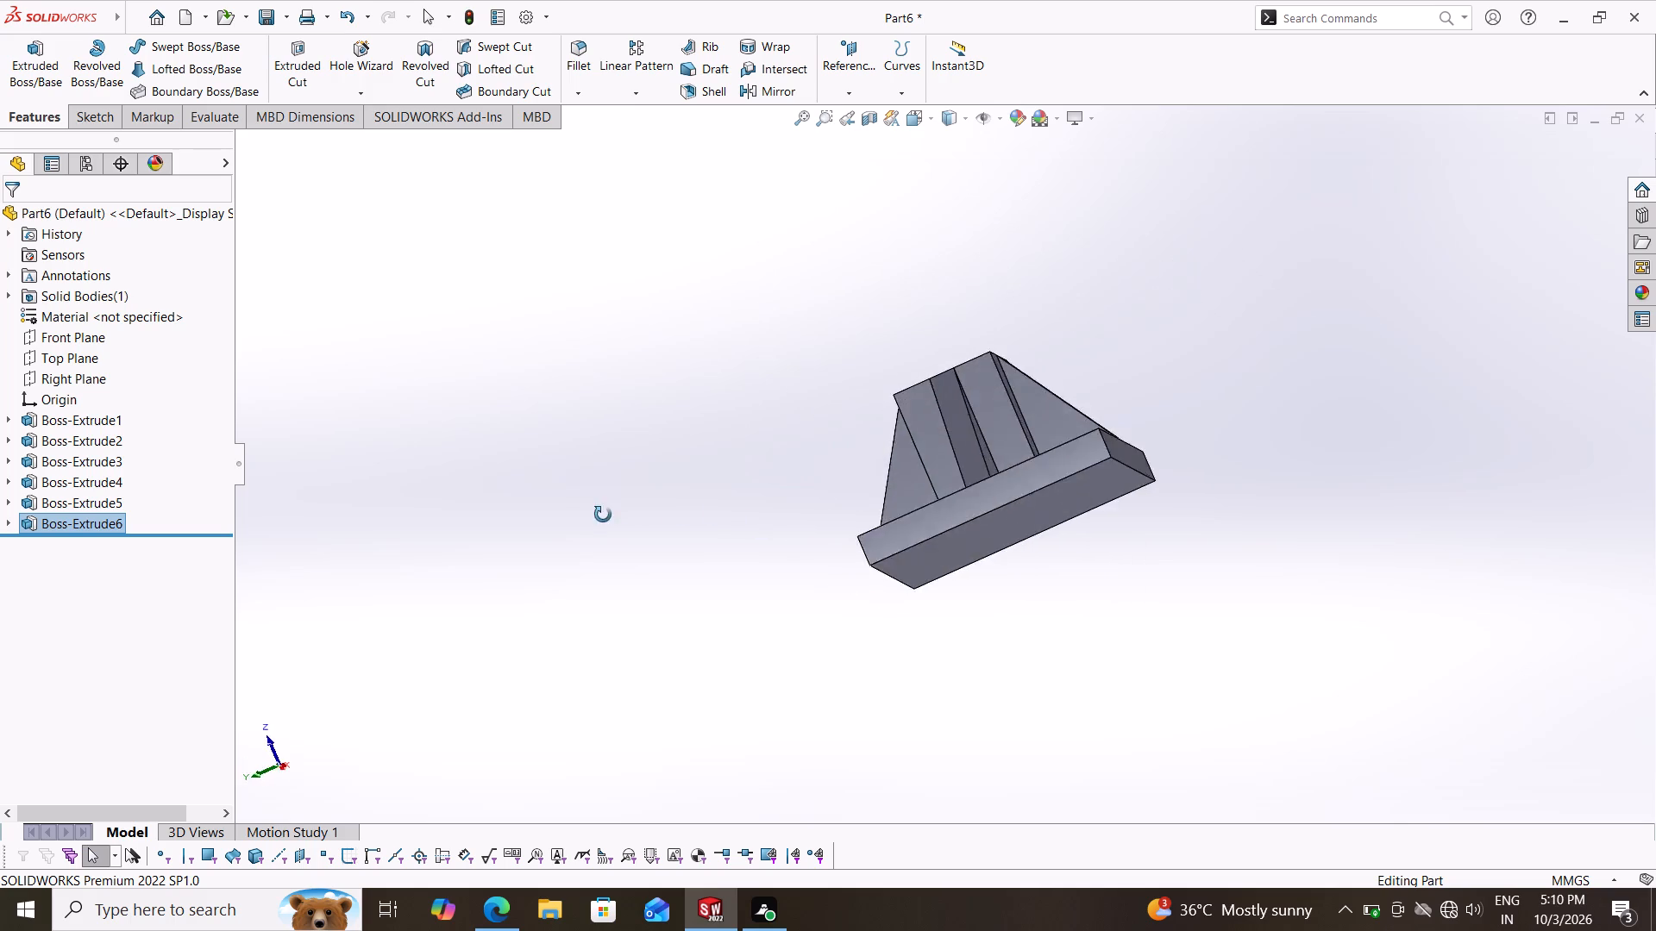
middle_drag(603, 515, 802, 493)
click(1632, 291)
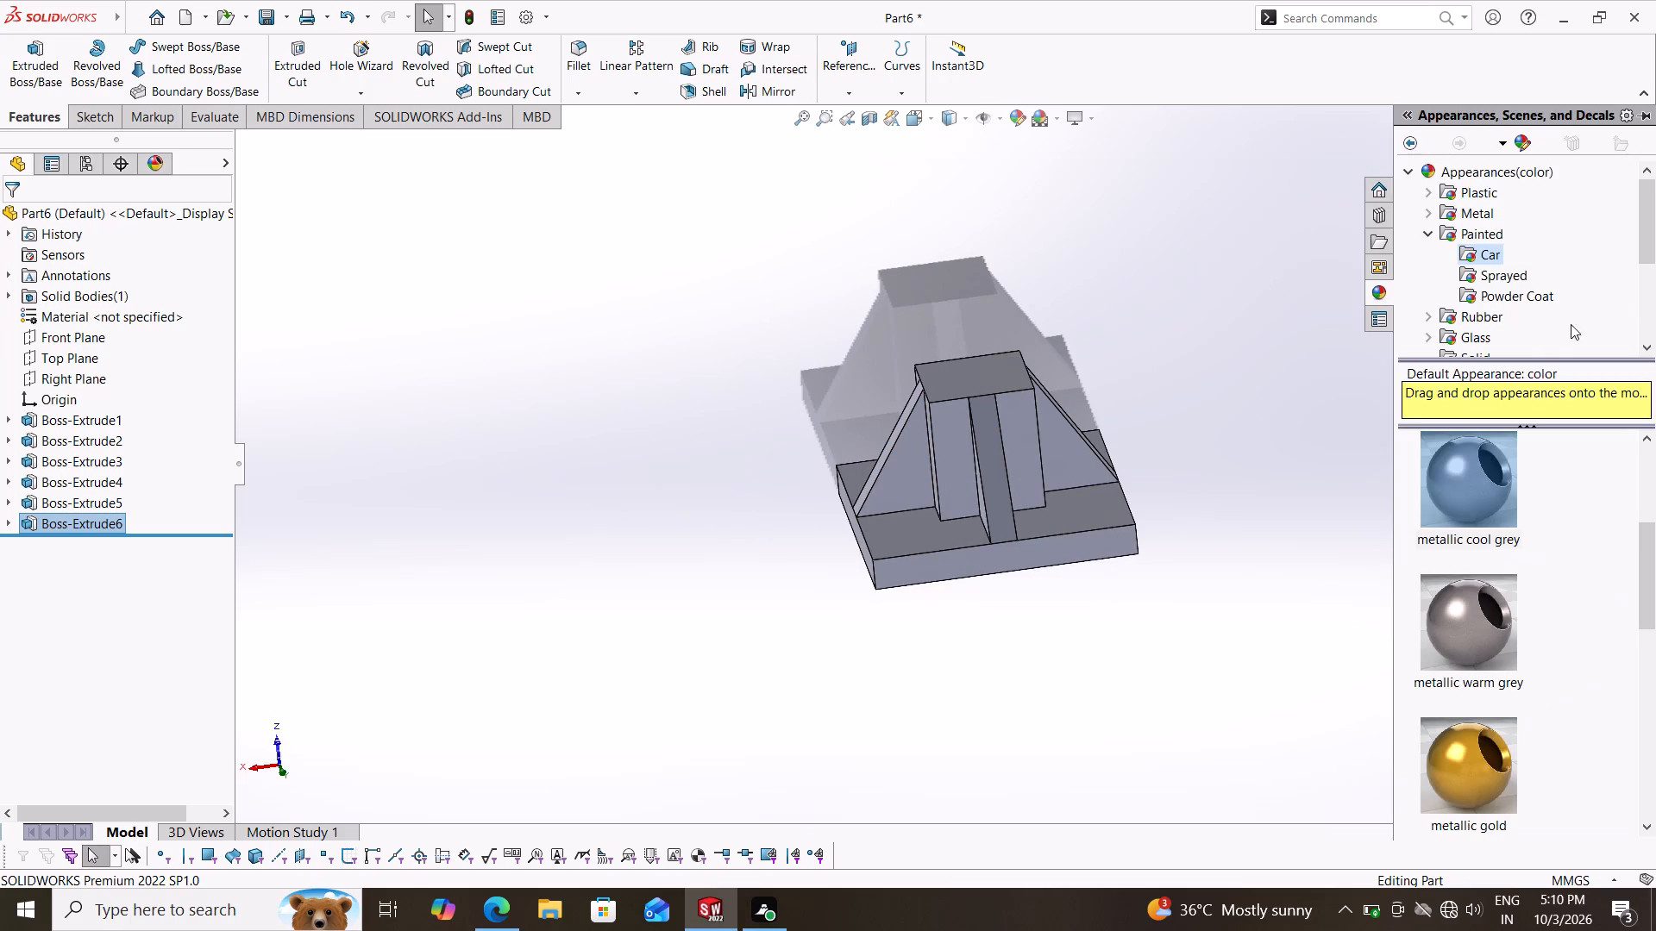
drag(1473, 480, 1046, 456)
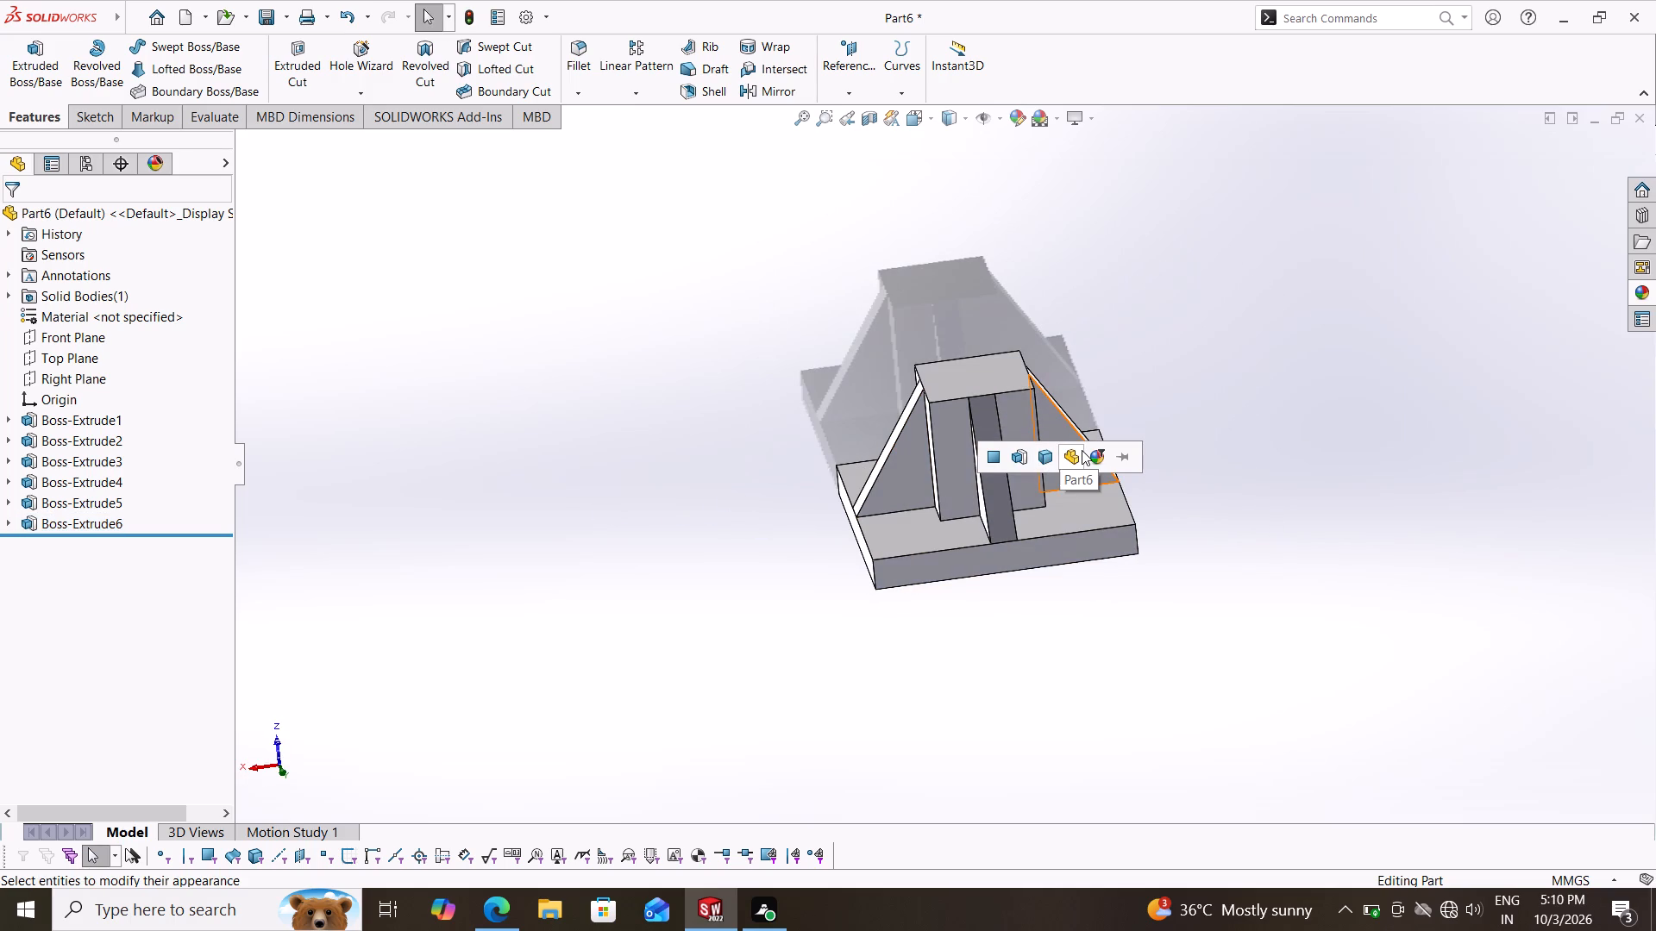
click(1072, 453)
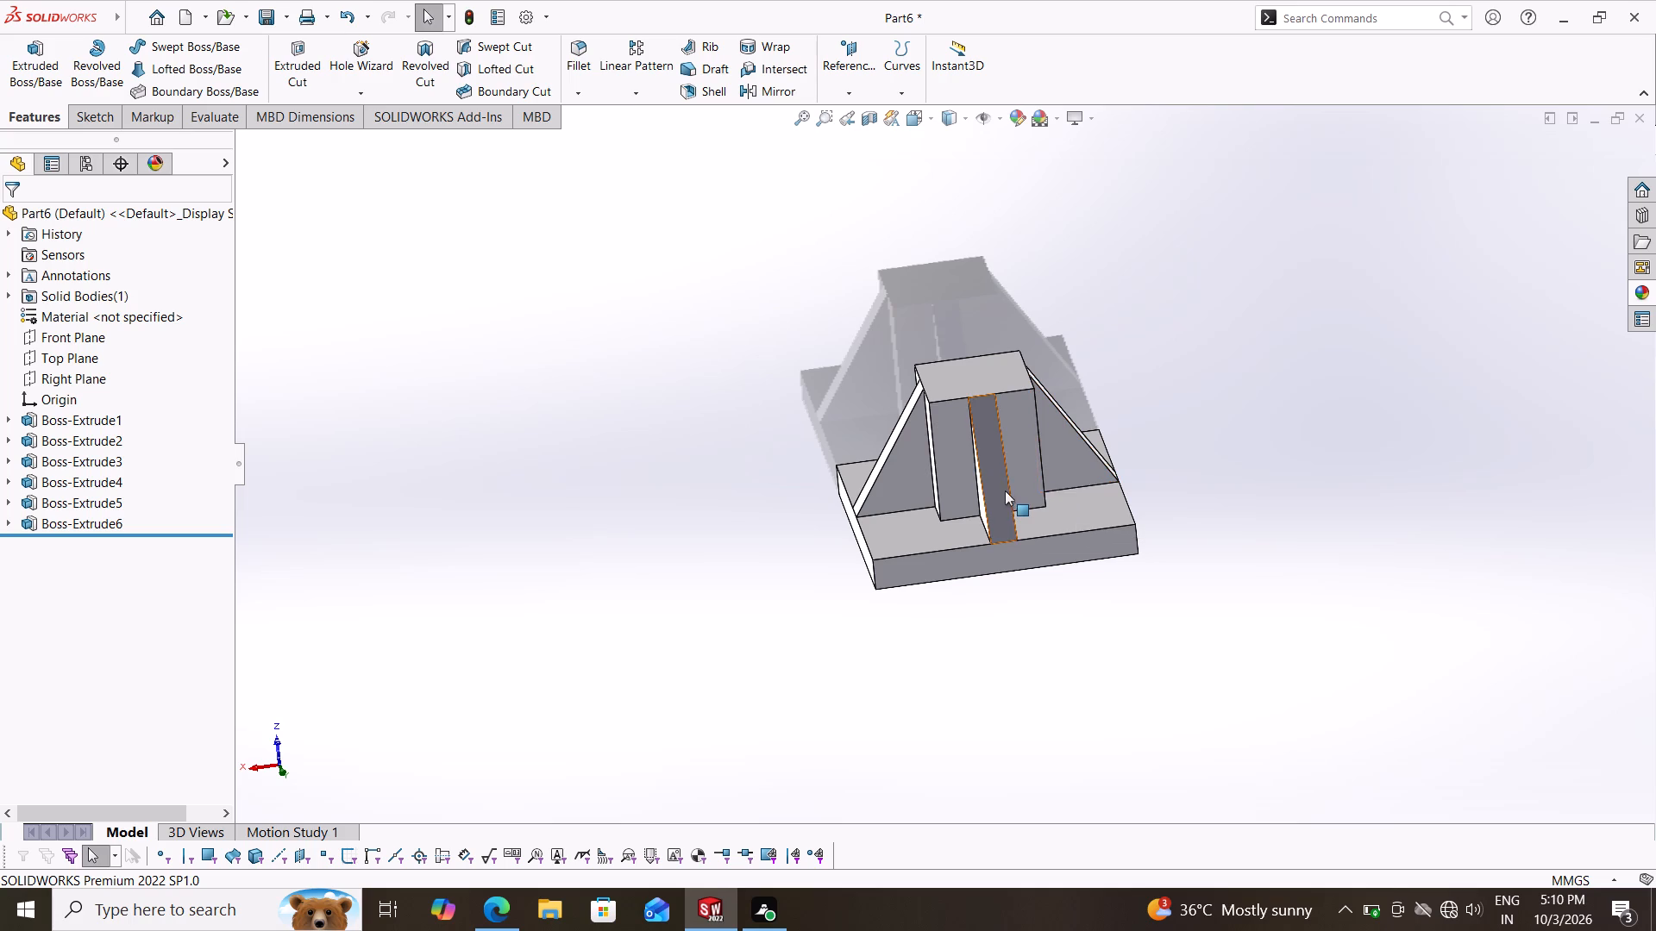
Save the part in the Documents folder under the file name 03-10-13.
middle_drag(864, 609, 932, 586)
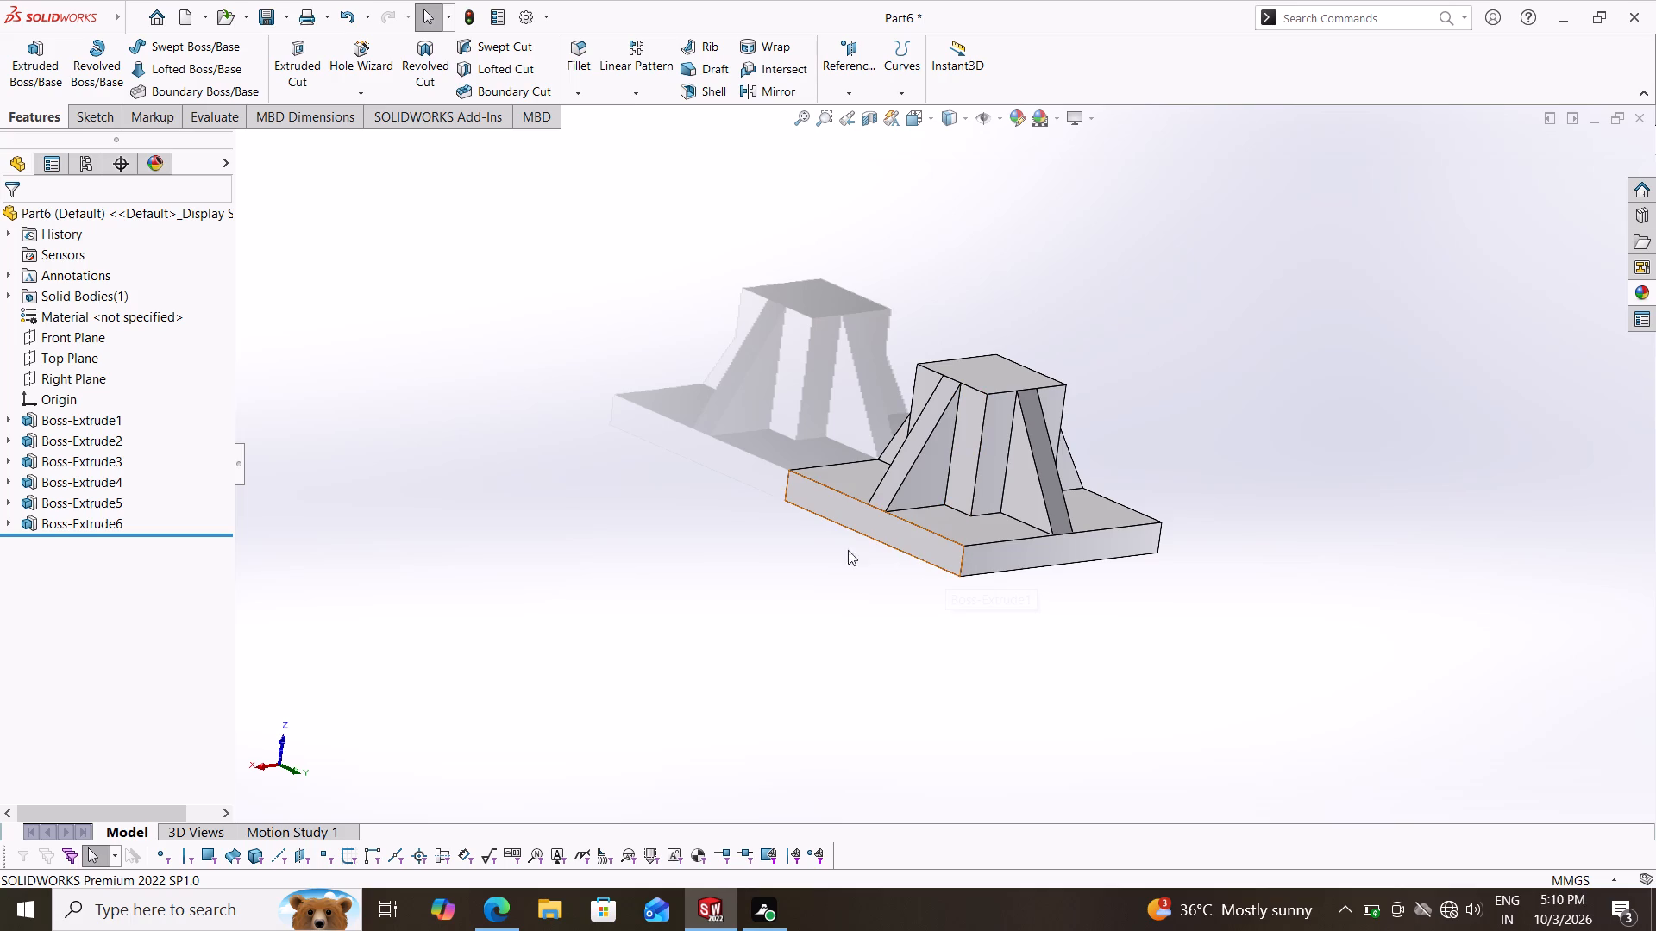
middle_drag(1146, 577, 1108, 513)
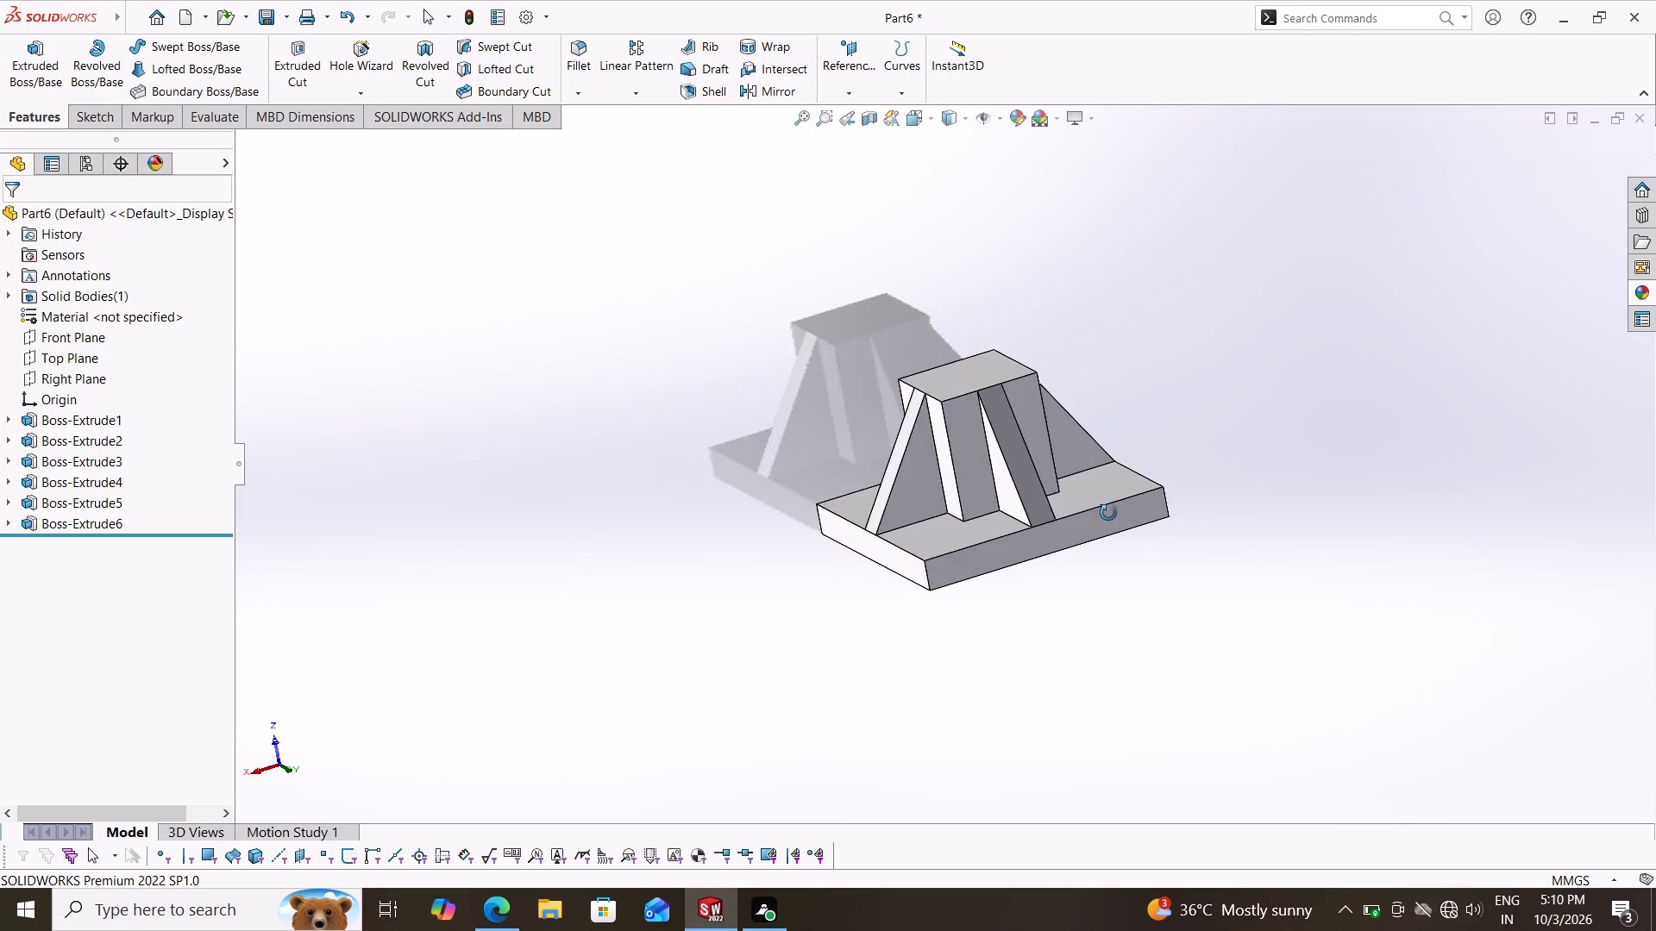
middle_drag(1108, 513, 1109, 510)
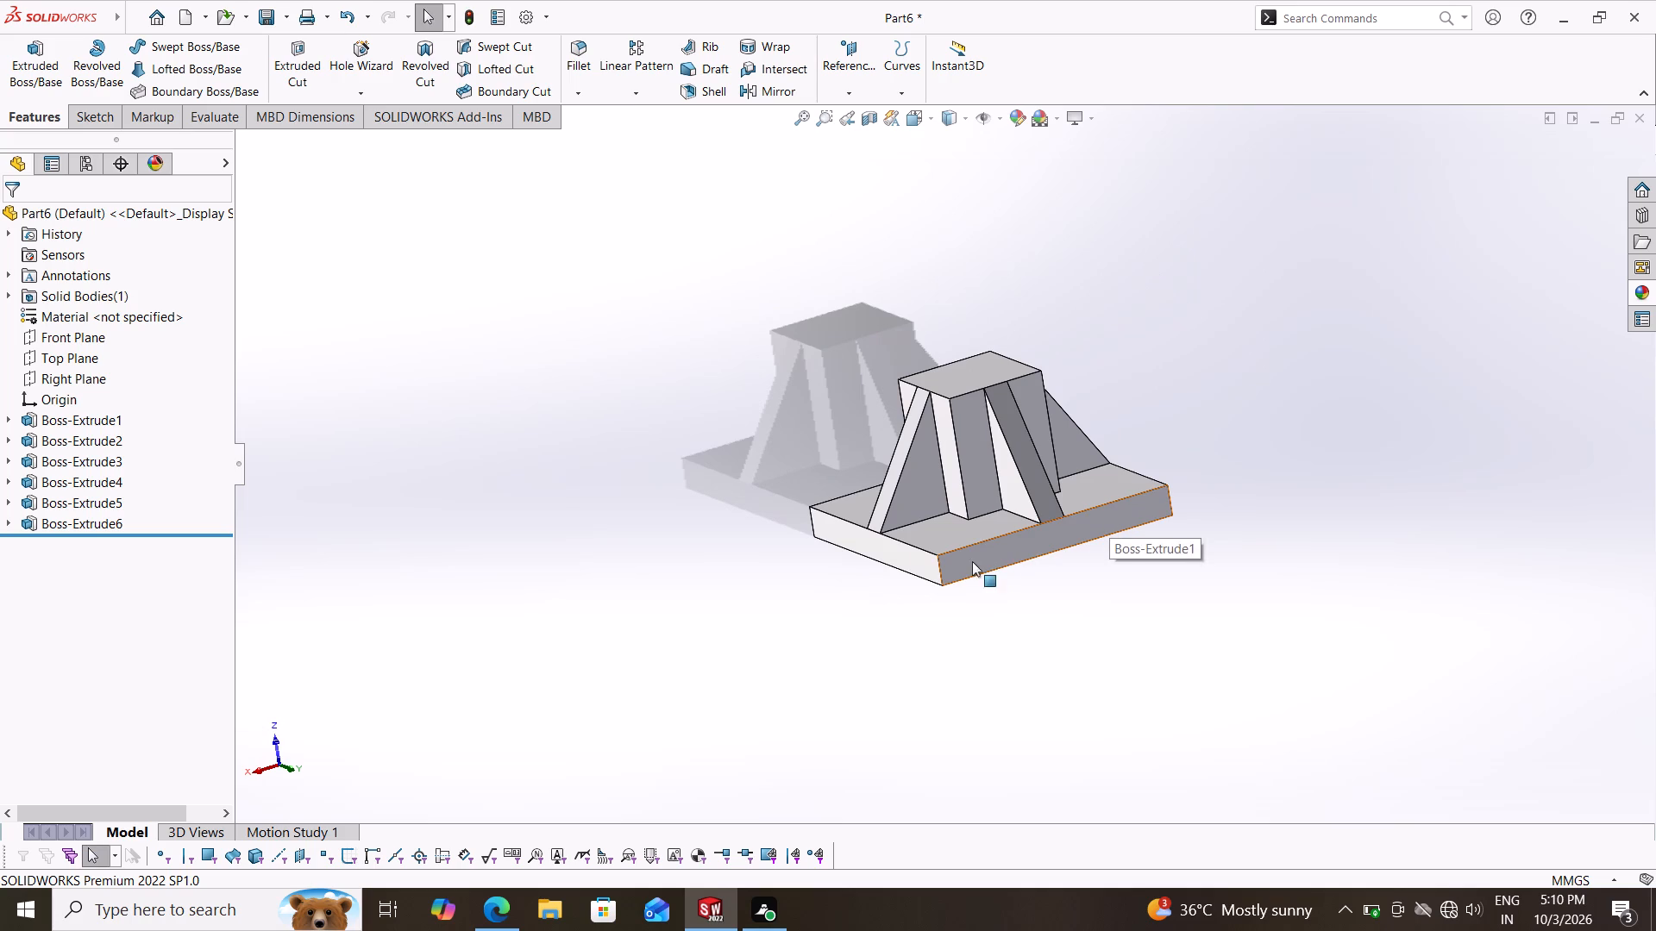
click(285, 14)
click(304, 66)
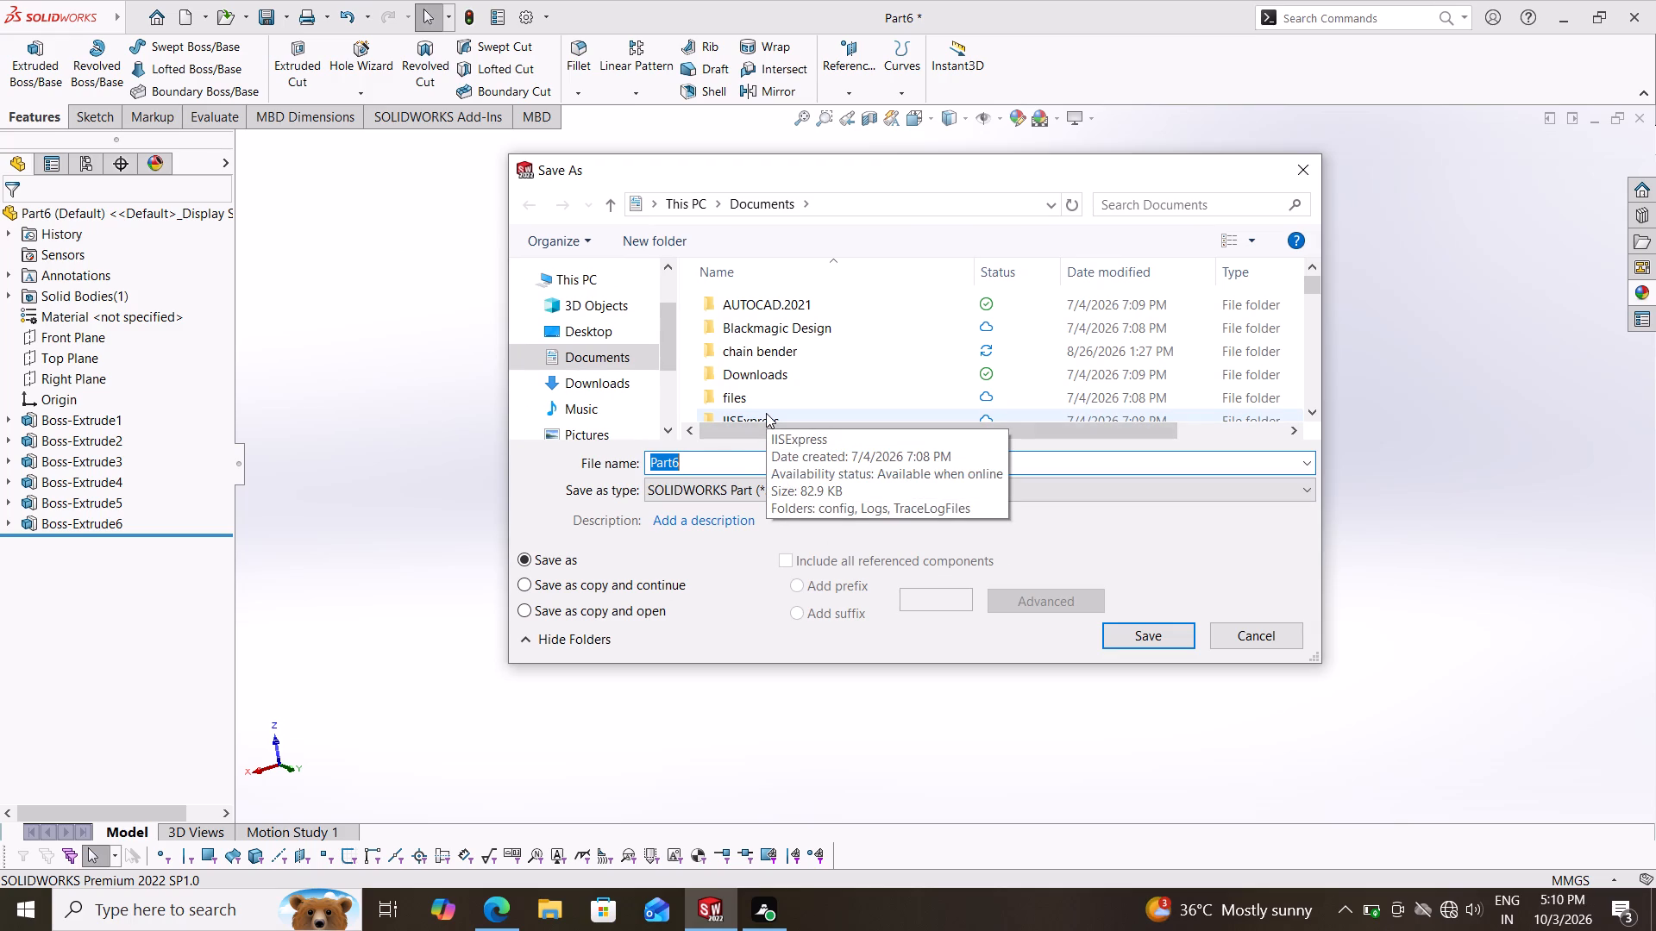
text(03-)
text(10)
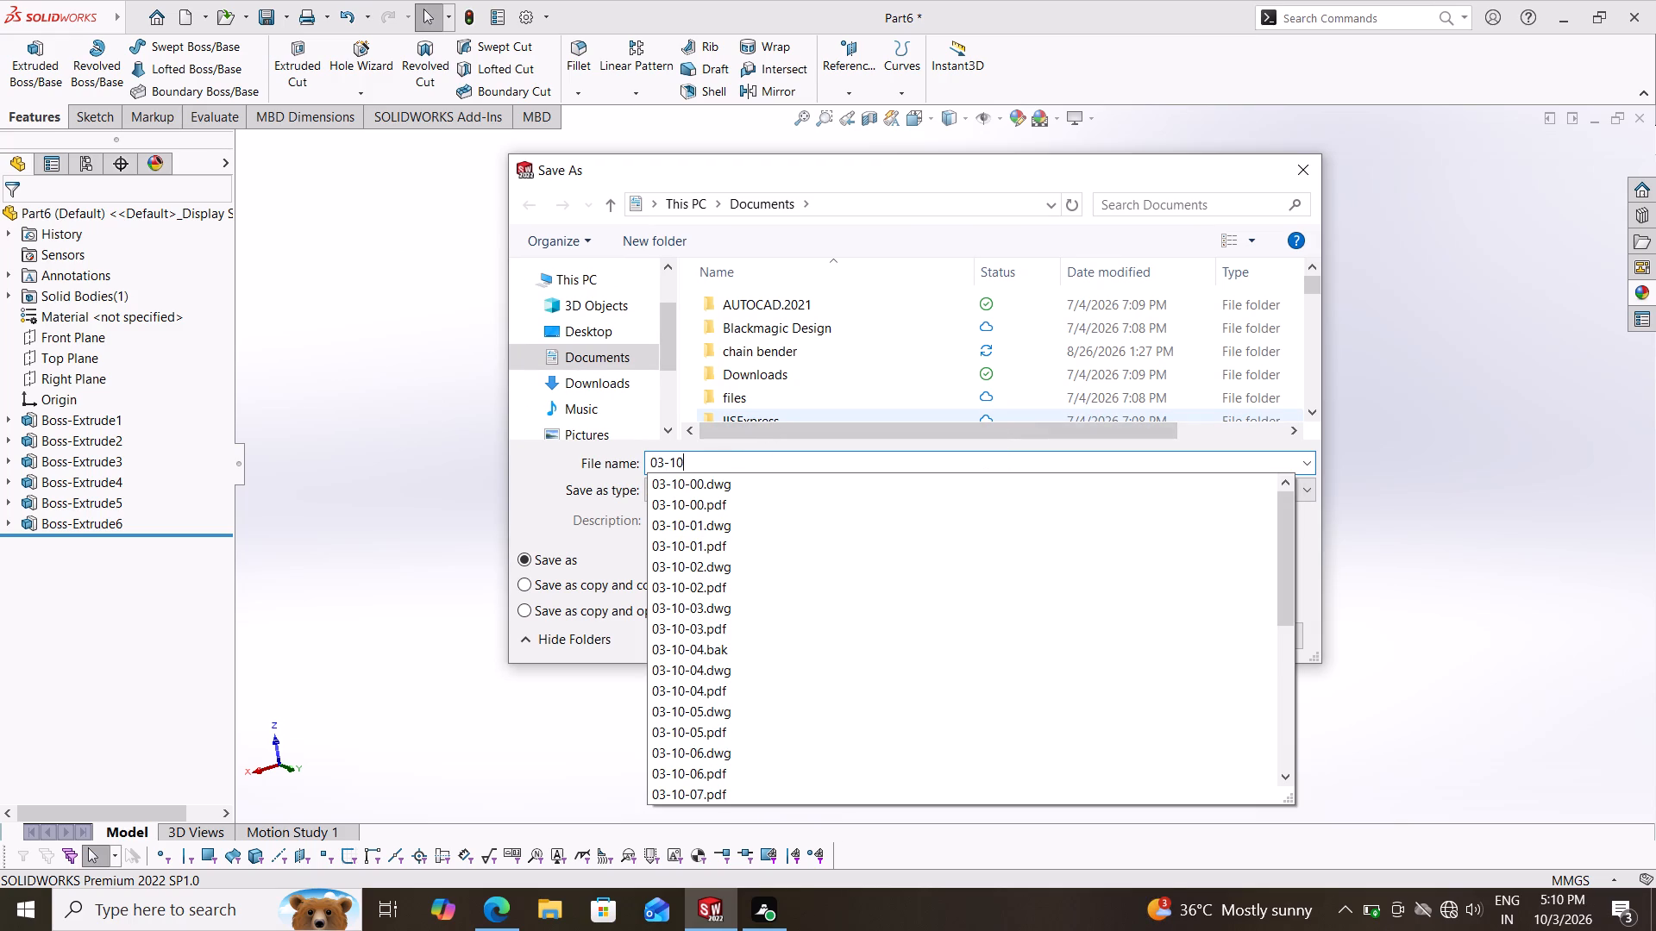
key(minus)
key(1)
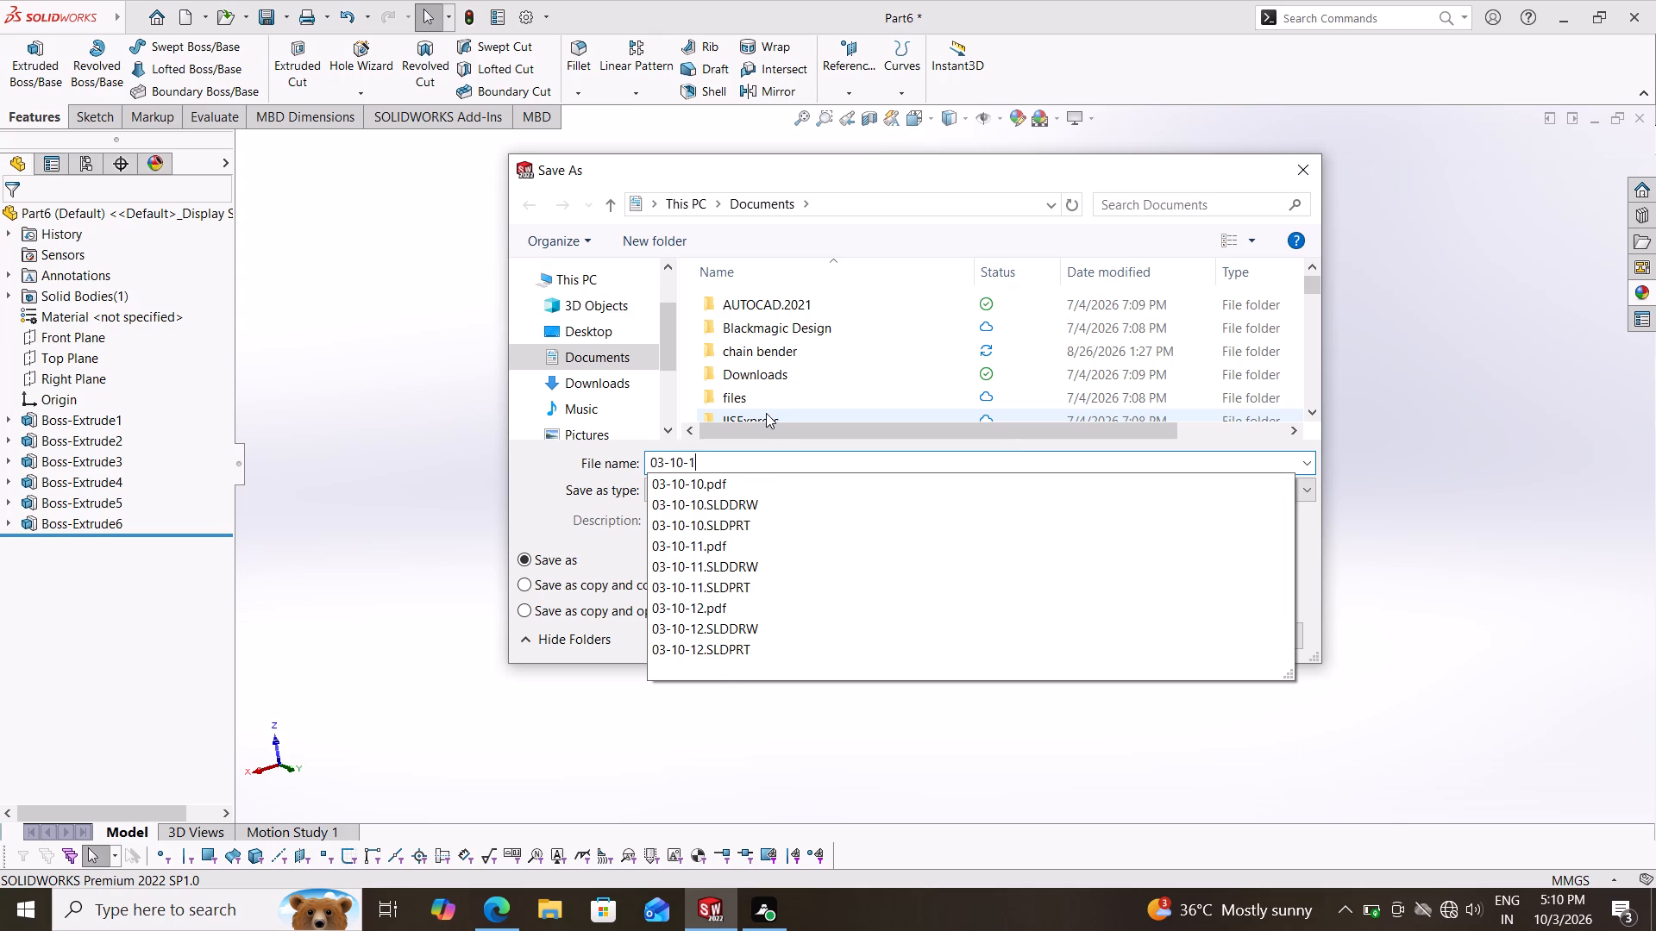
key(3)
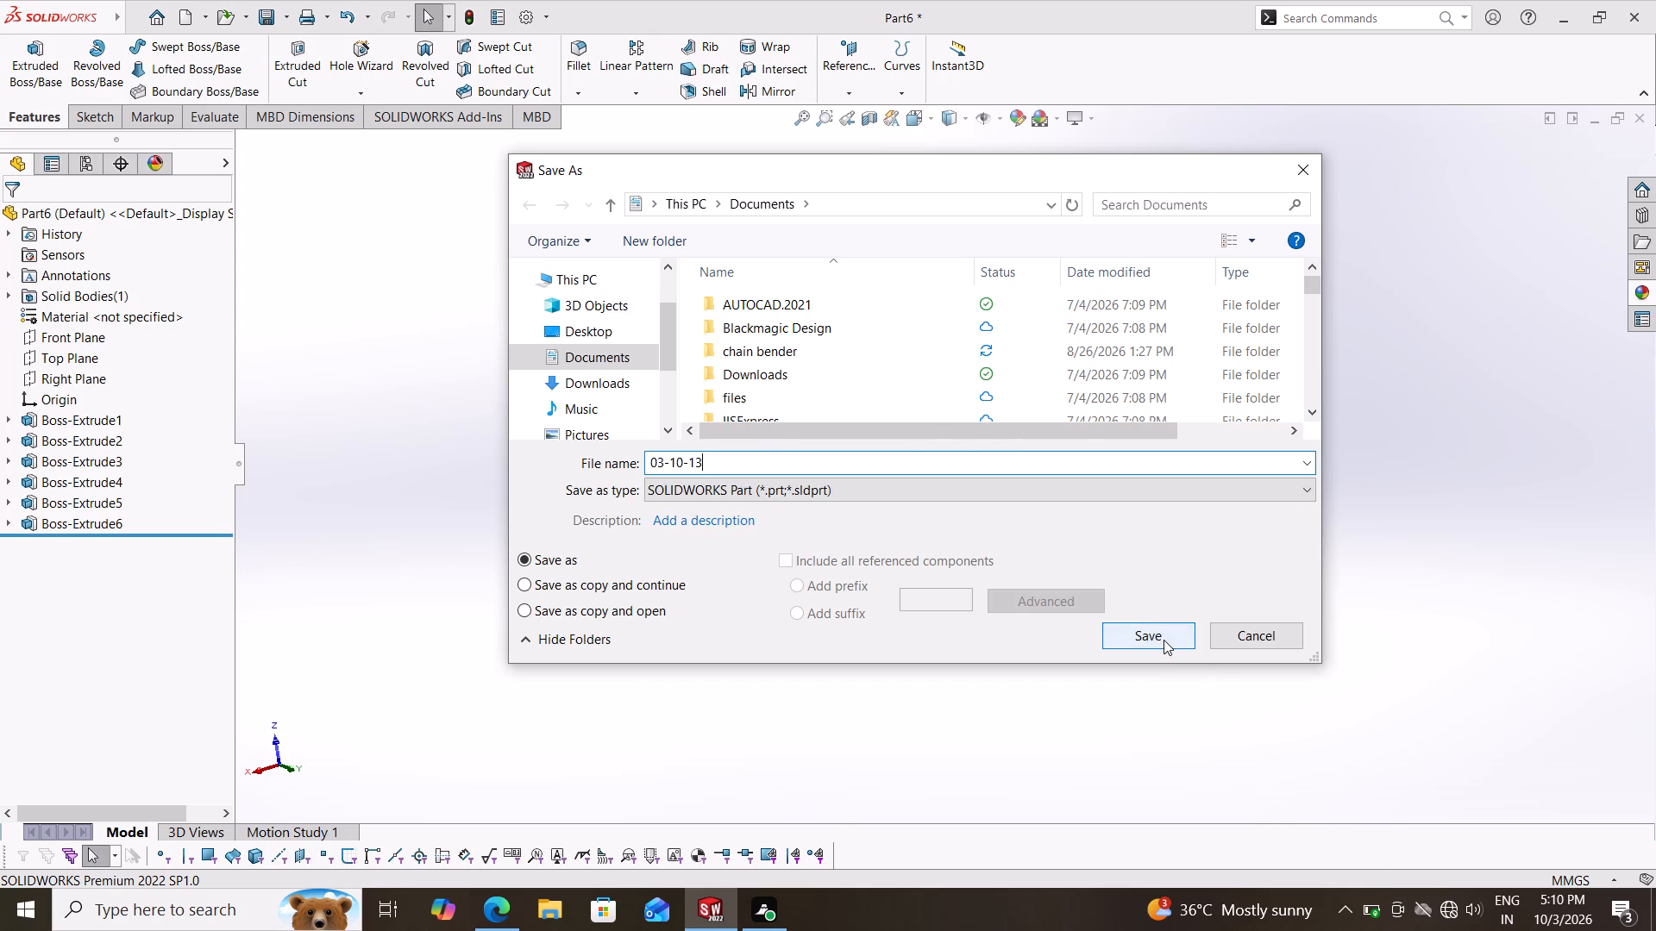
click(1164, 640)
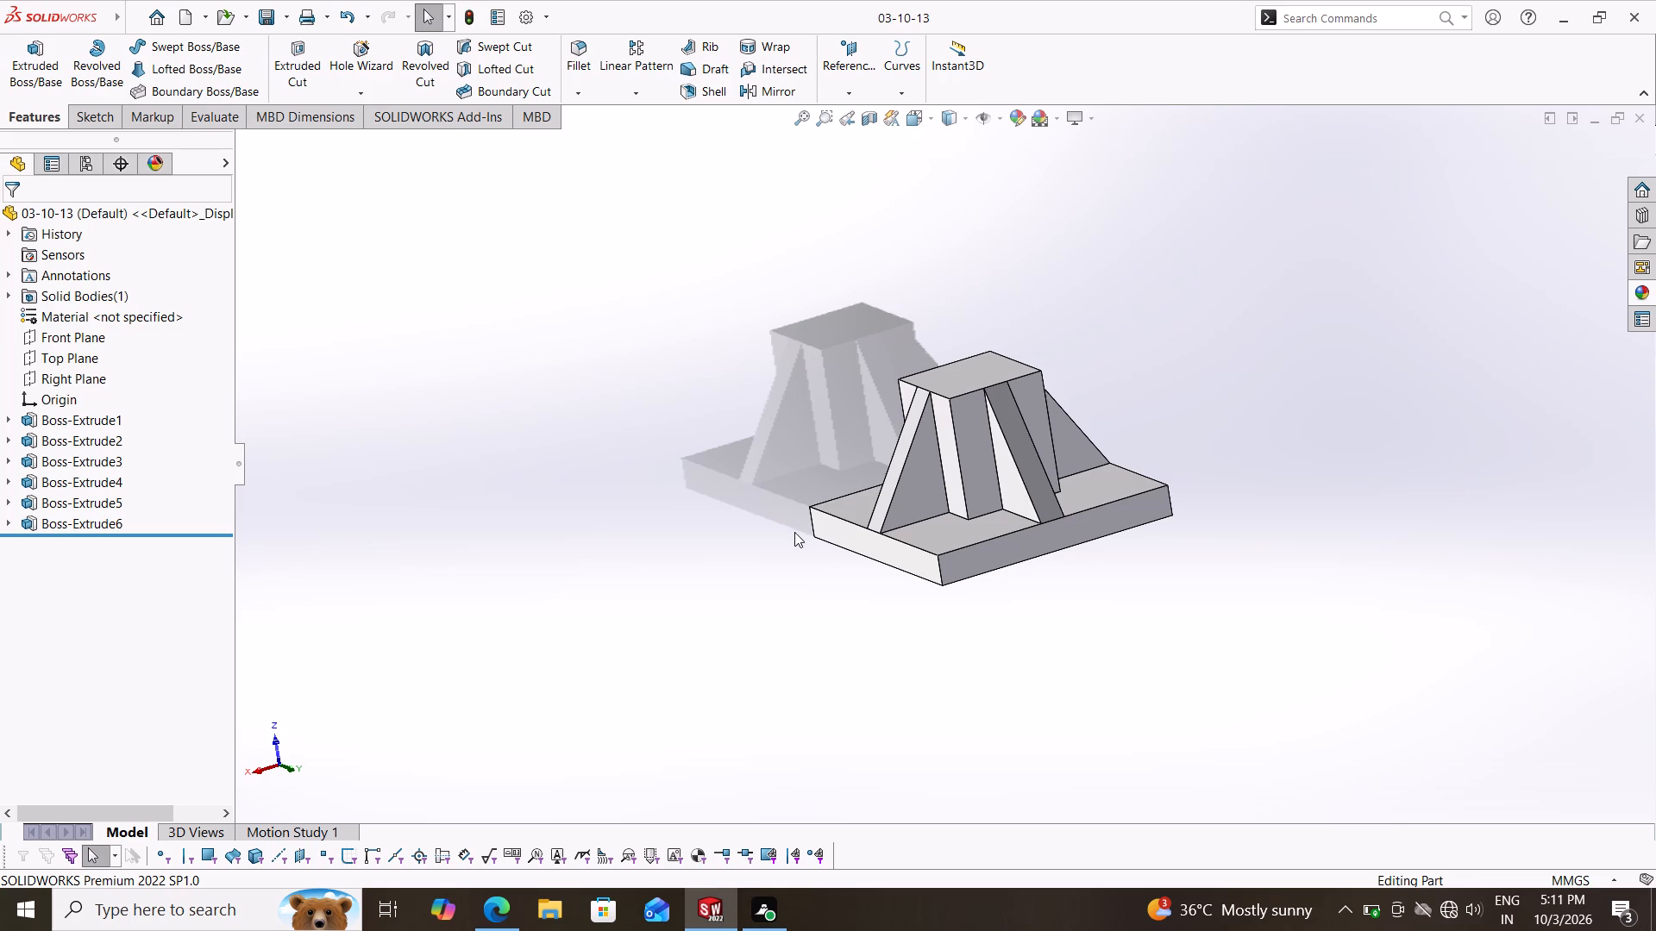
Create a new drawing from the part on a standard A3 (ANSI) Landscape sheet with the sheet format displayed.
middle_drag(726, 589, 740, 577)
middle_drag(740, 577, 761, 551)
drag(214, 16, 201, 13)
click(201, 13)
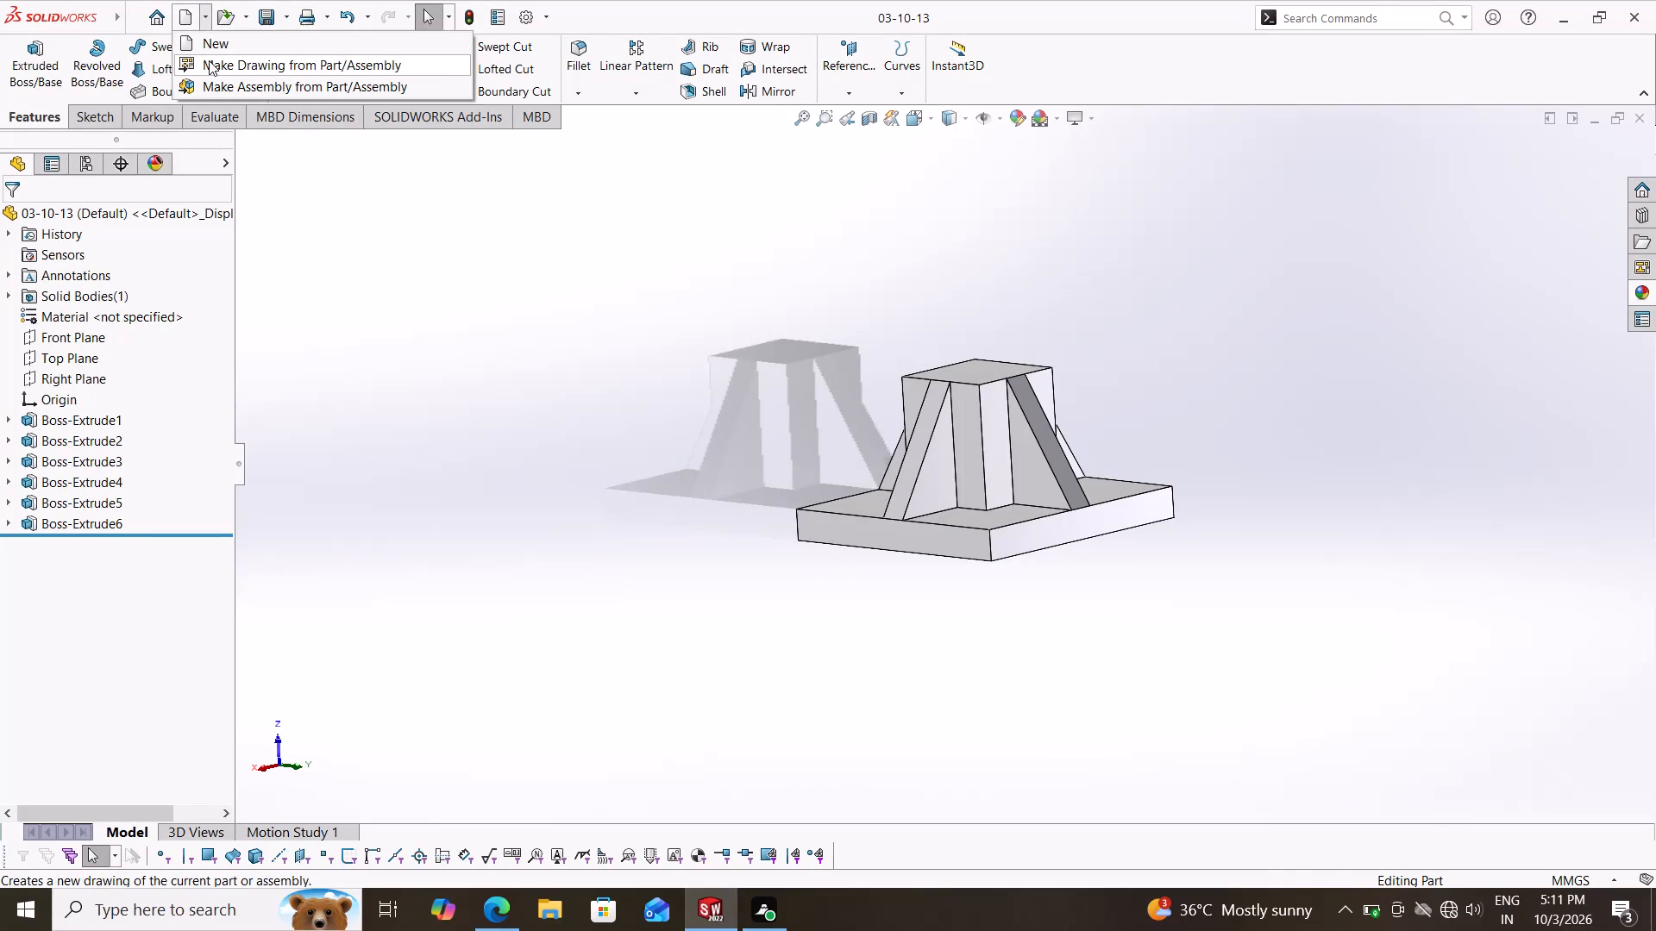
click(209, 60)
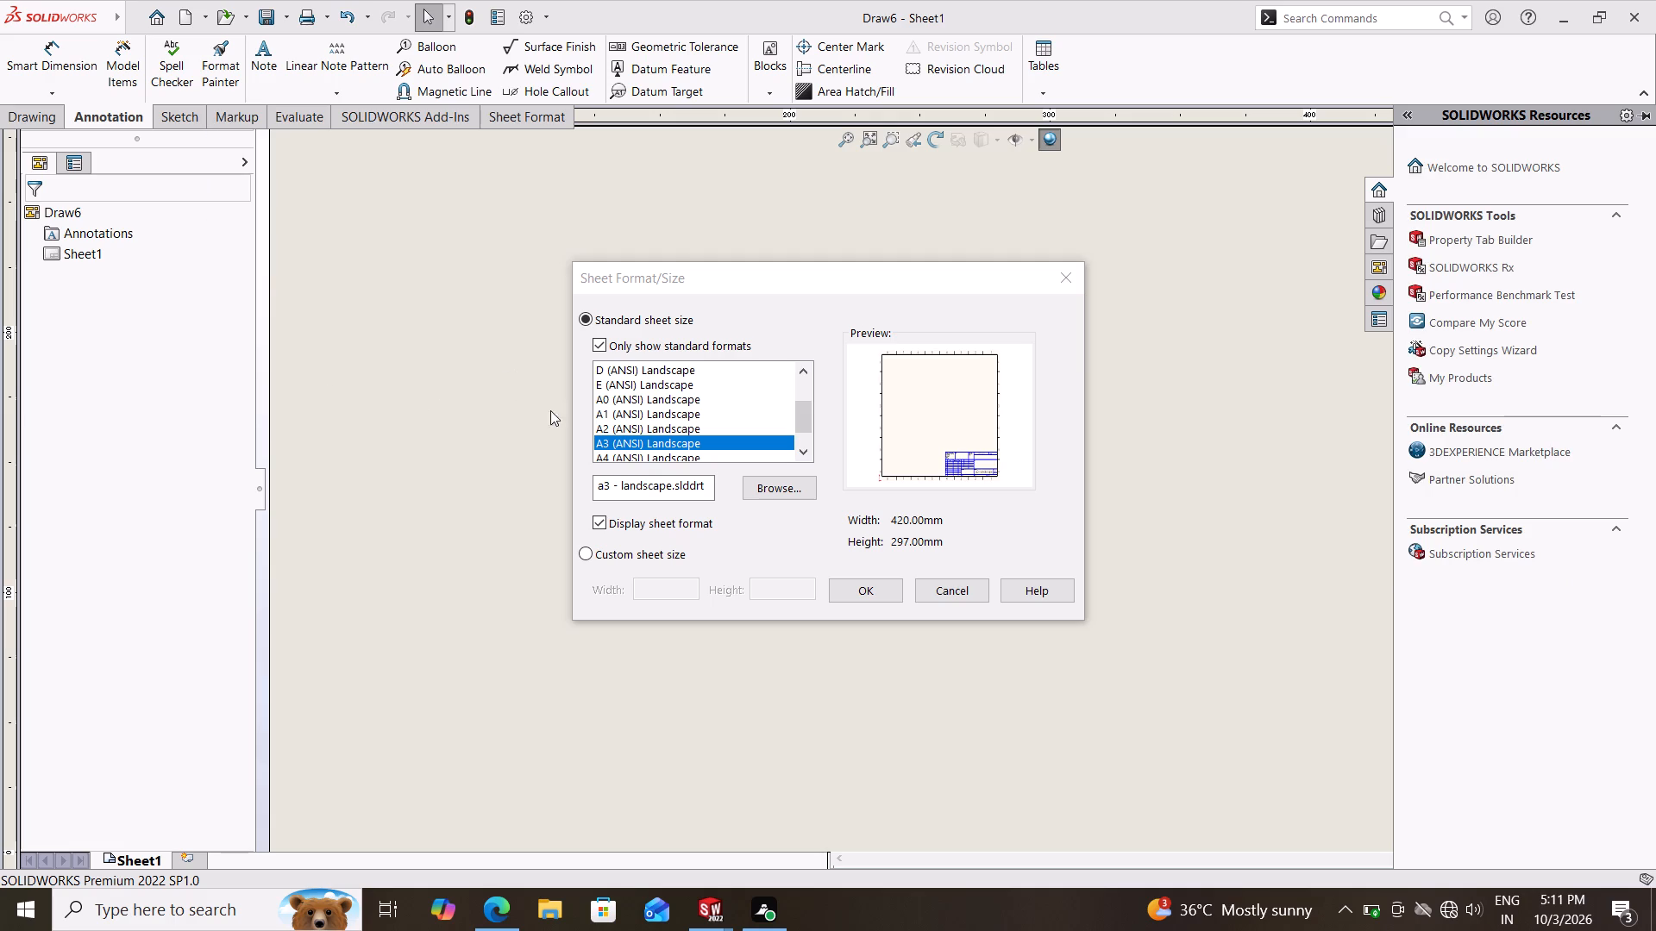
click(884, 594)
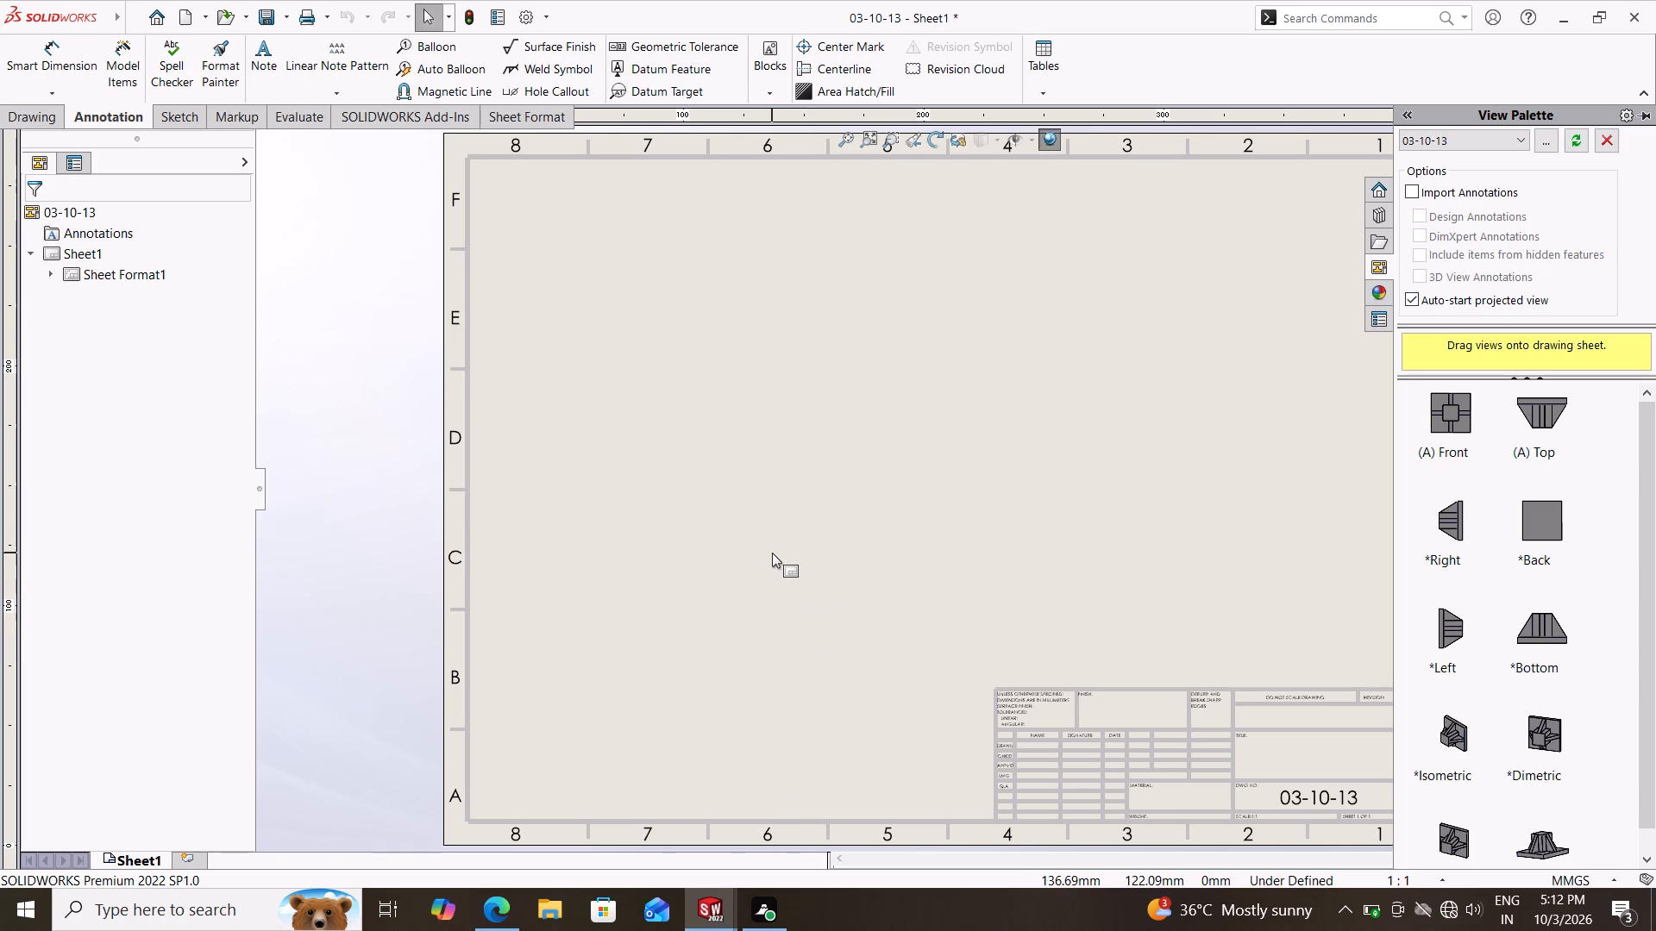
Place the part's Front view in the sheet's upper-left area, with a projected view directly below it and an isometric projection diagonally beside them.
drag(1451, 418, 749, 347)
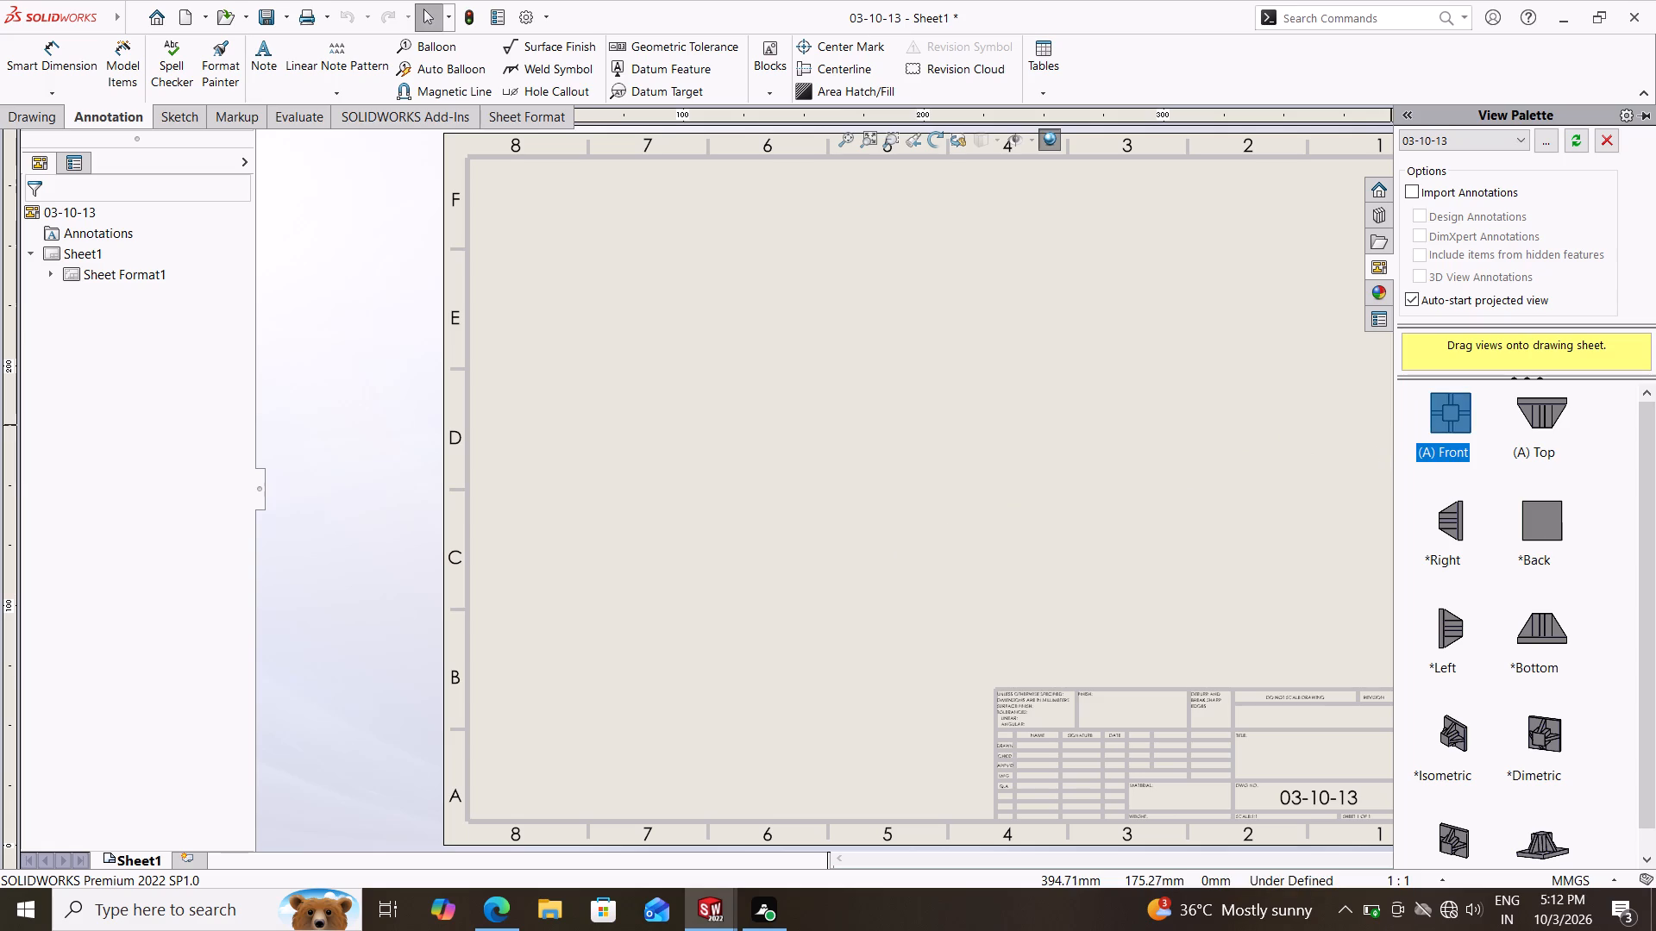
drag(749, 347, 725, 342)
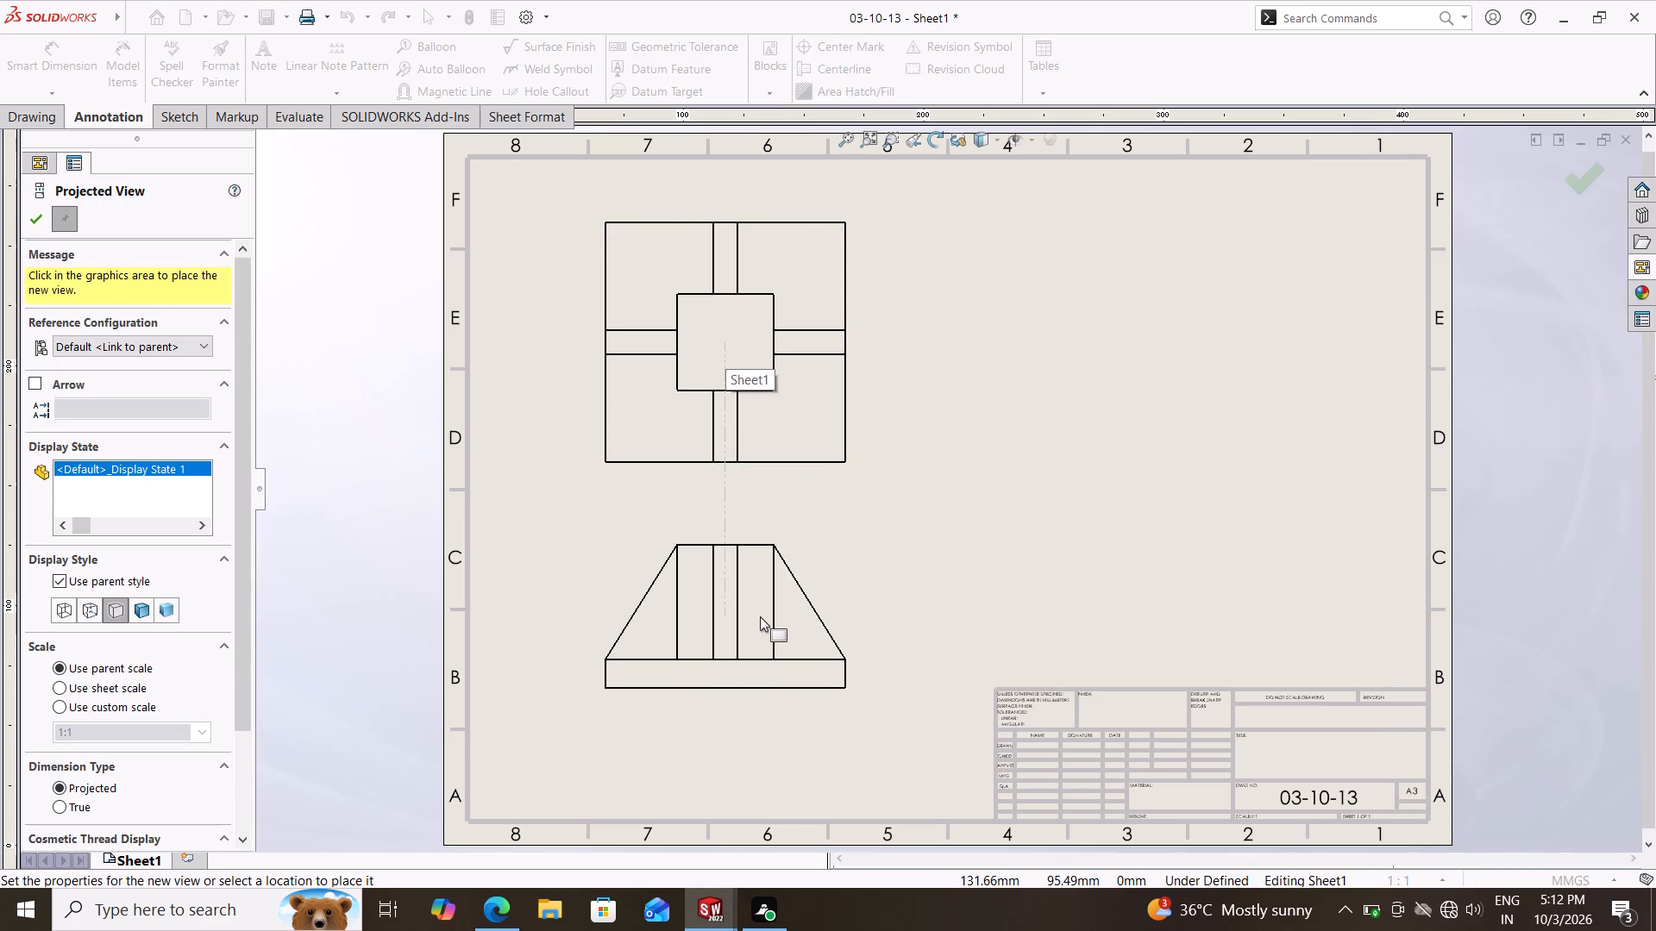
click(760, 616)
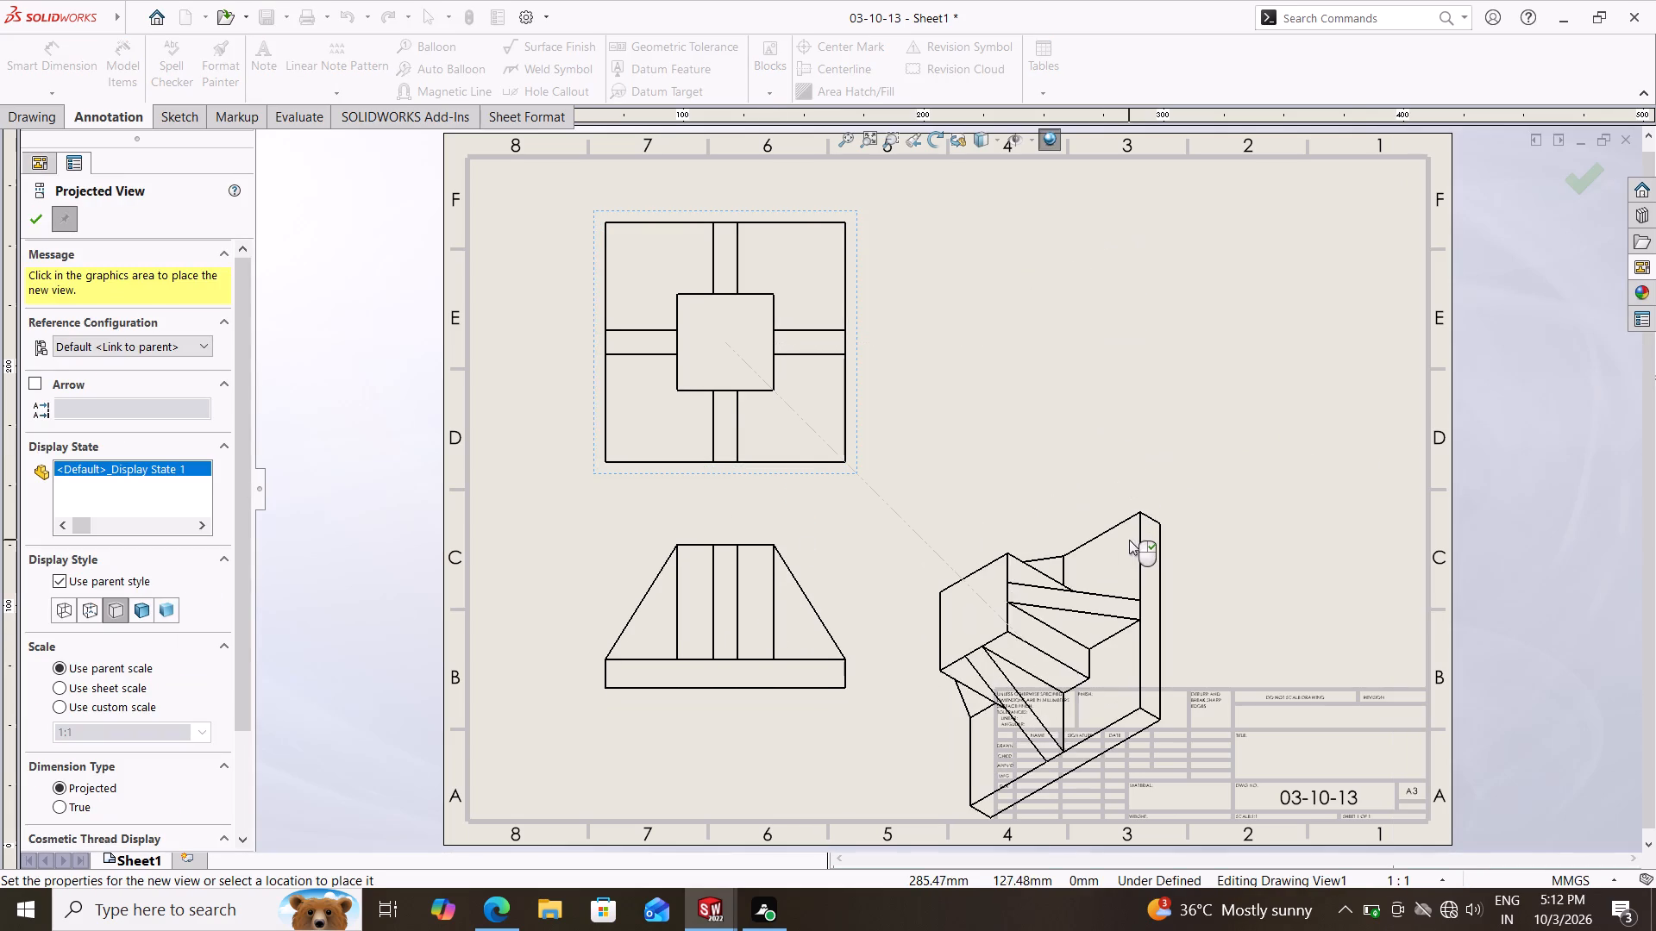
click(1121, 516)
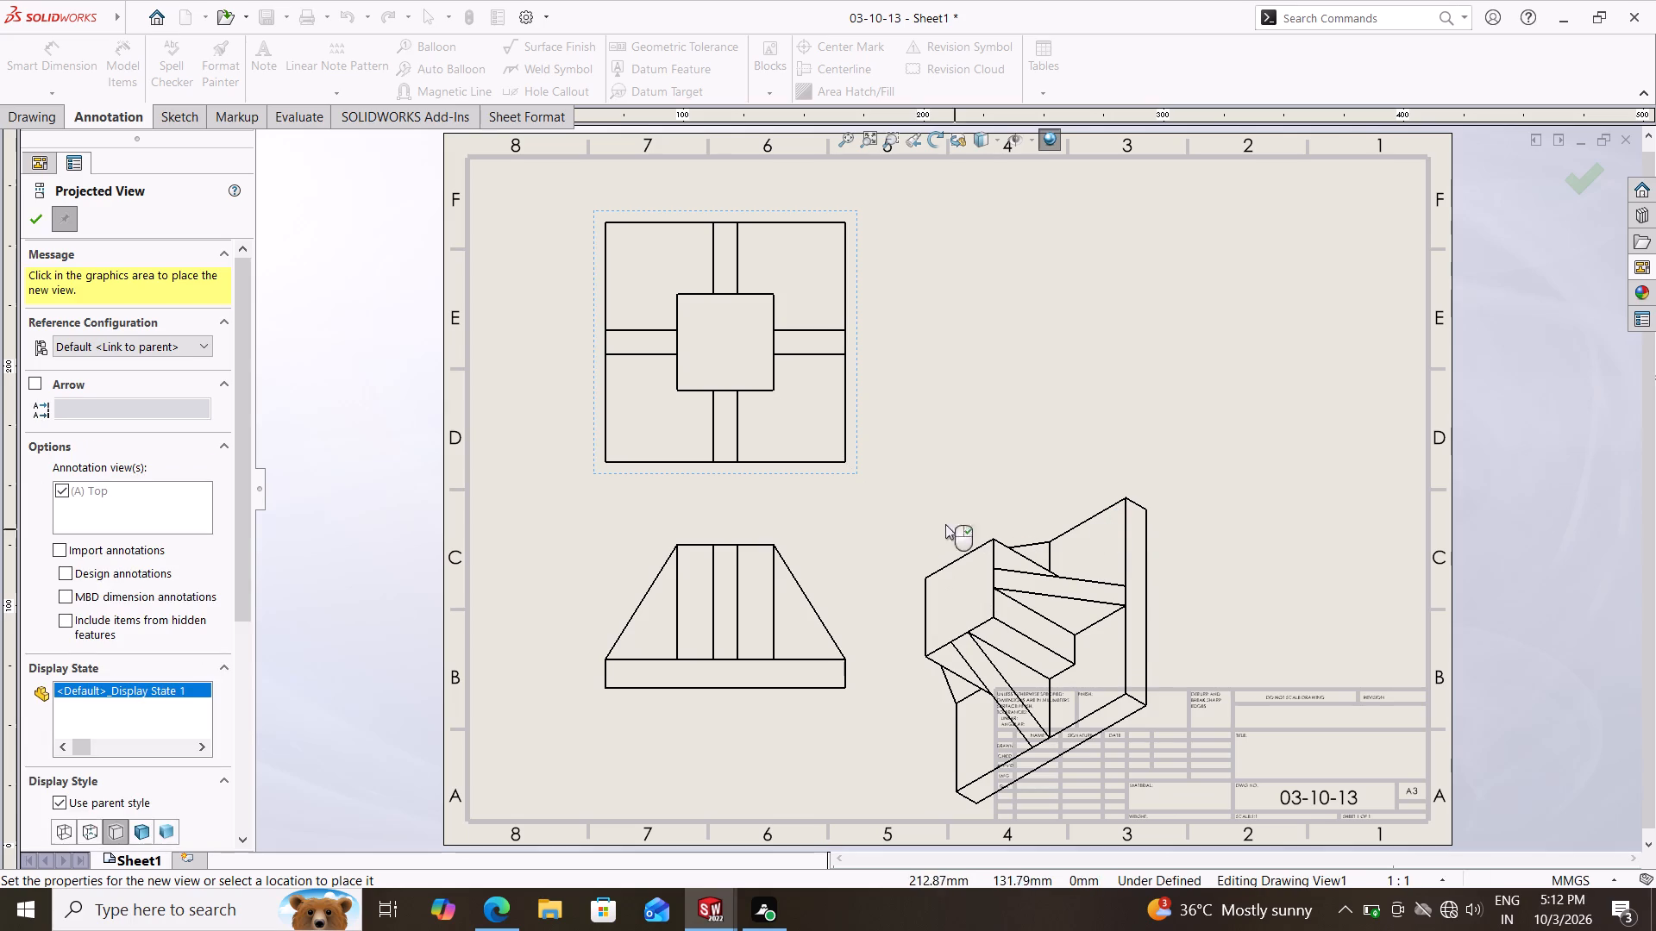
click(27, 217)
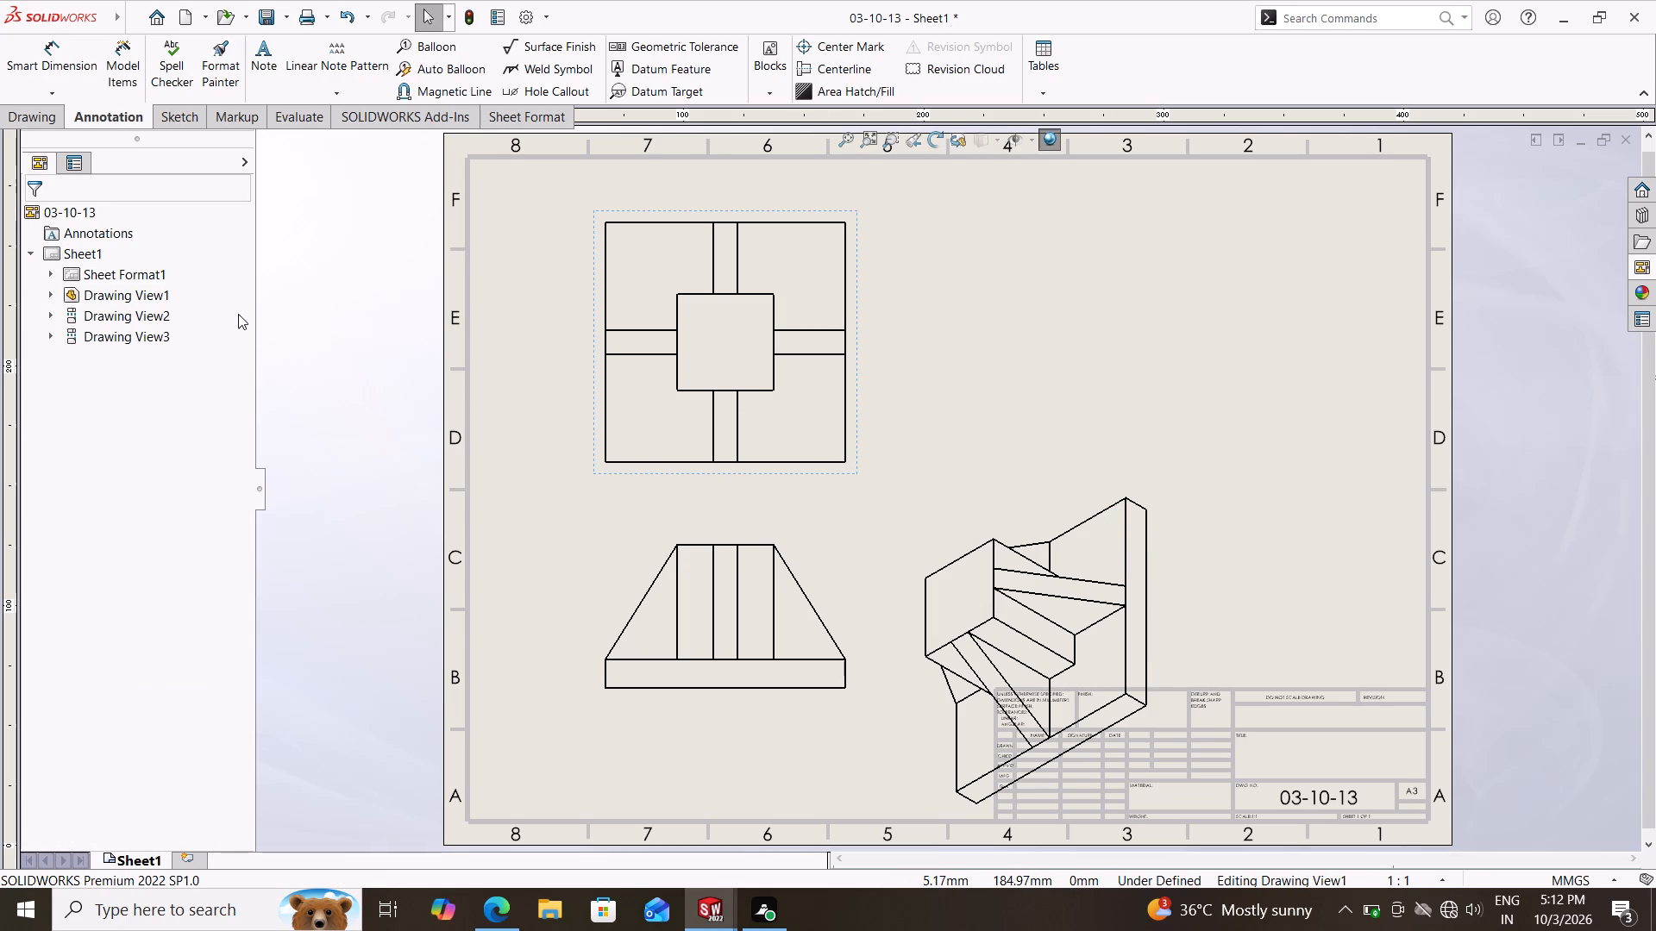
key(Escape)
key(Escape)
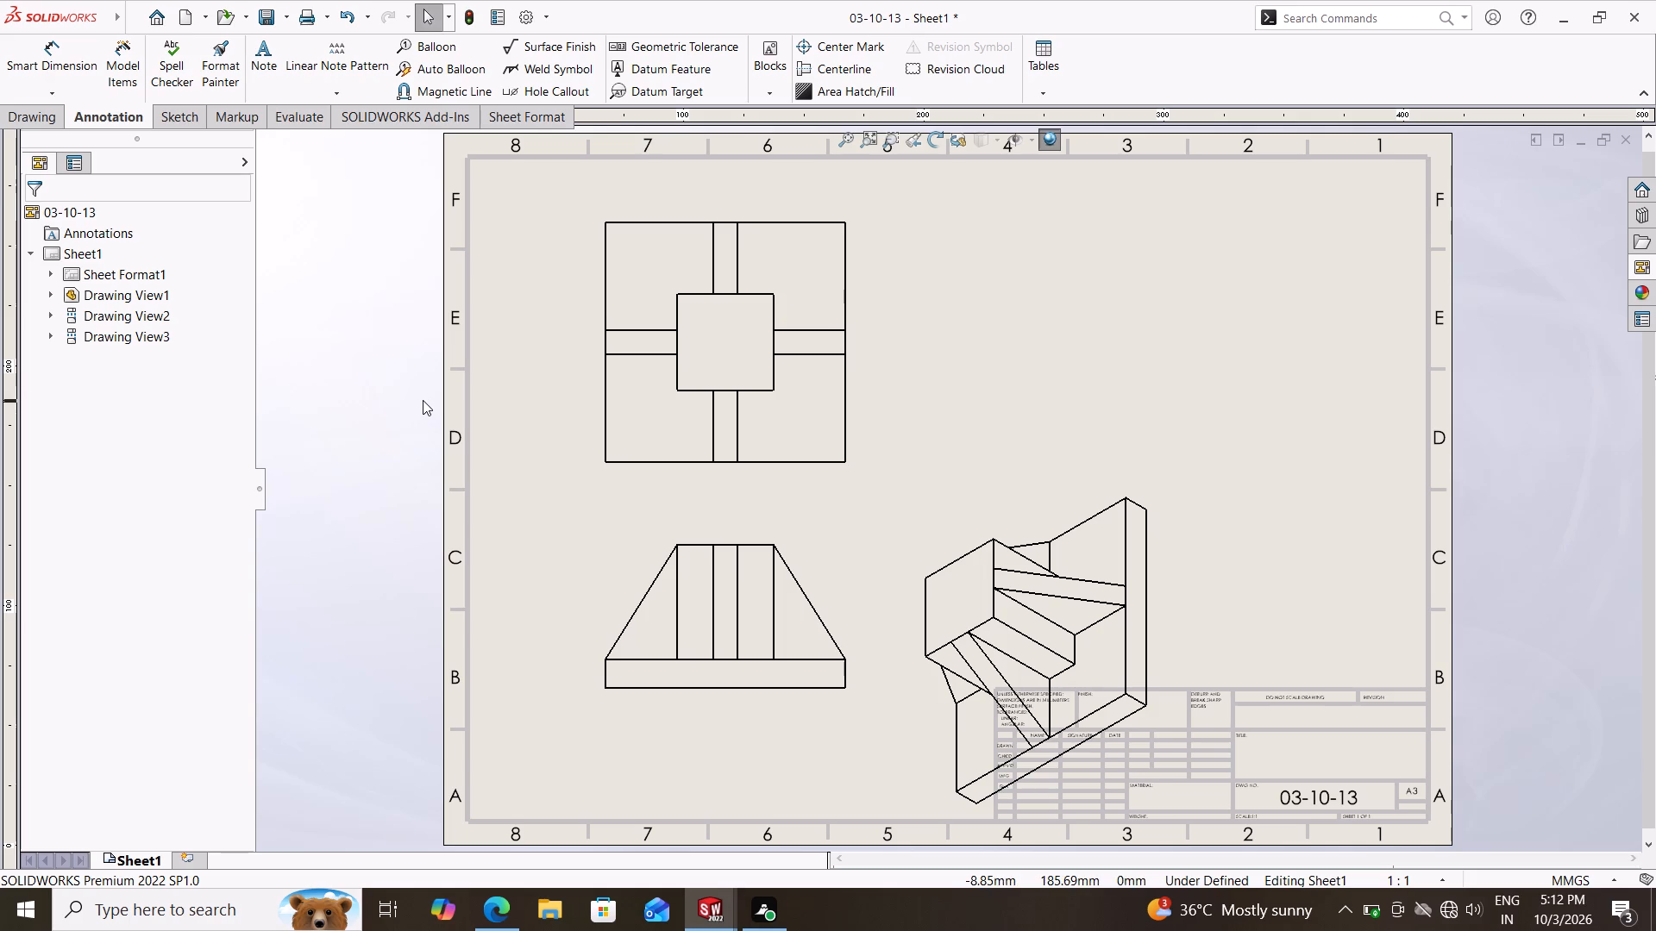
Move the isometric view up into the sheet's upper-right area, clear of the title block.
drag(1154, 455, 1290, 212)
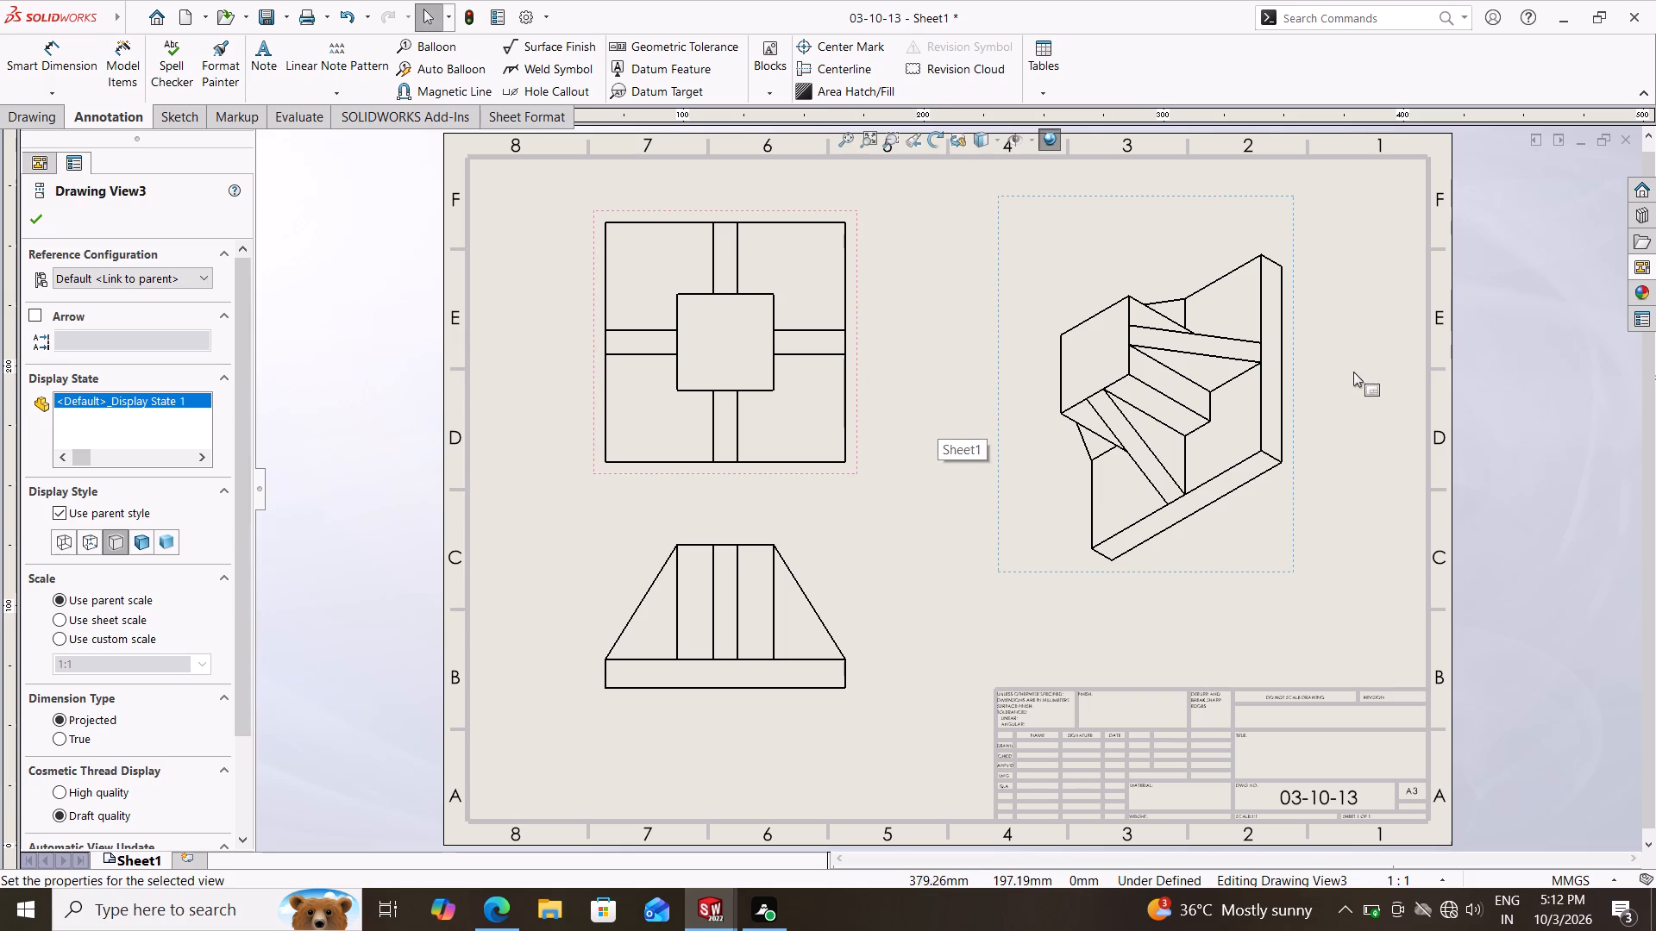
key(Escape)
key(Escape)
key(Escape)
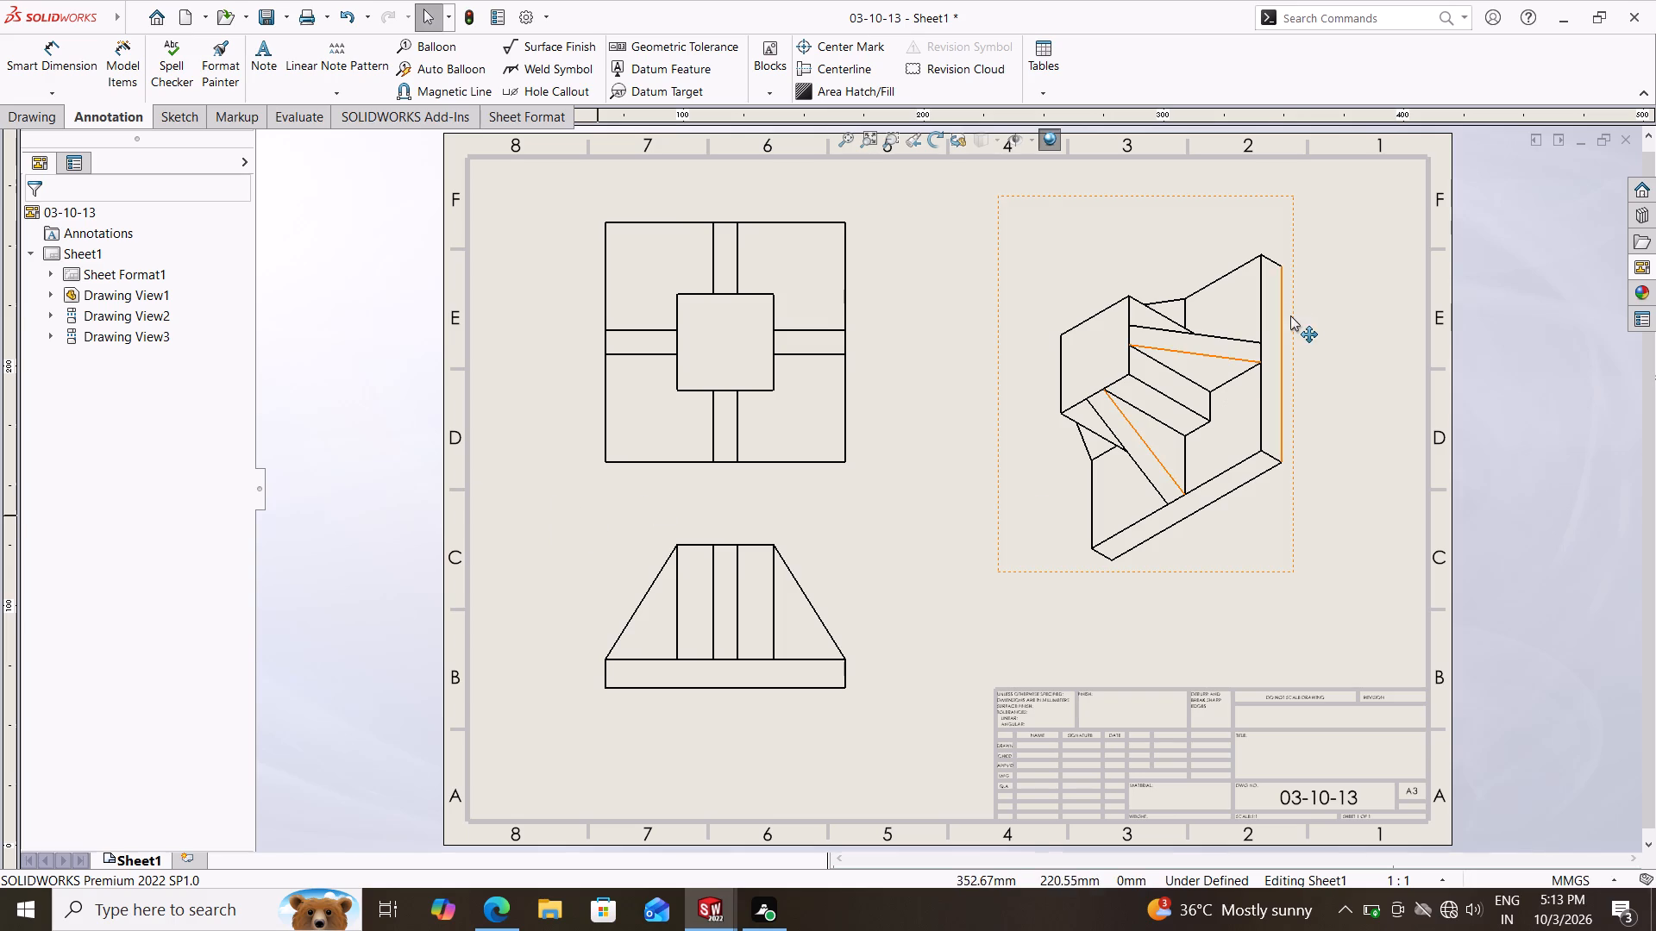
drag(1298, 227, 1295, 234)
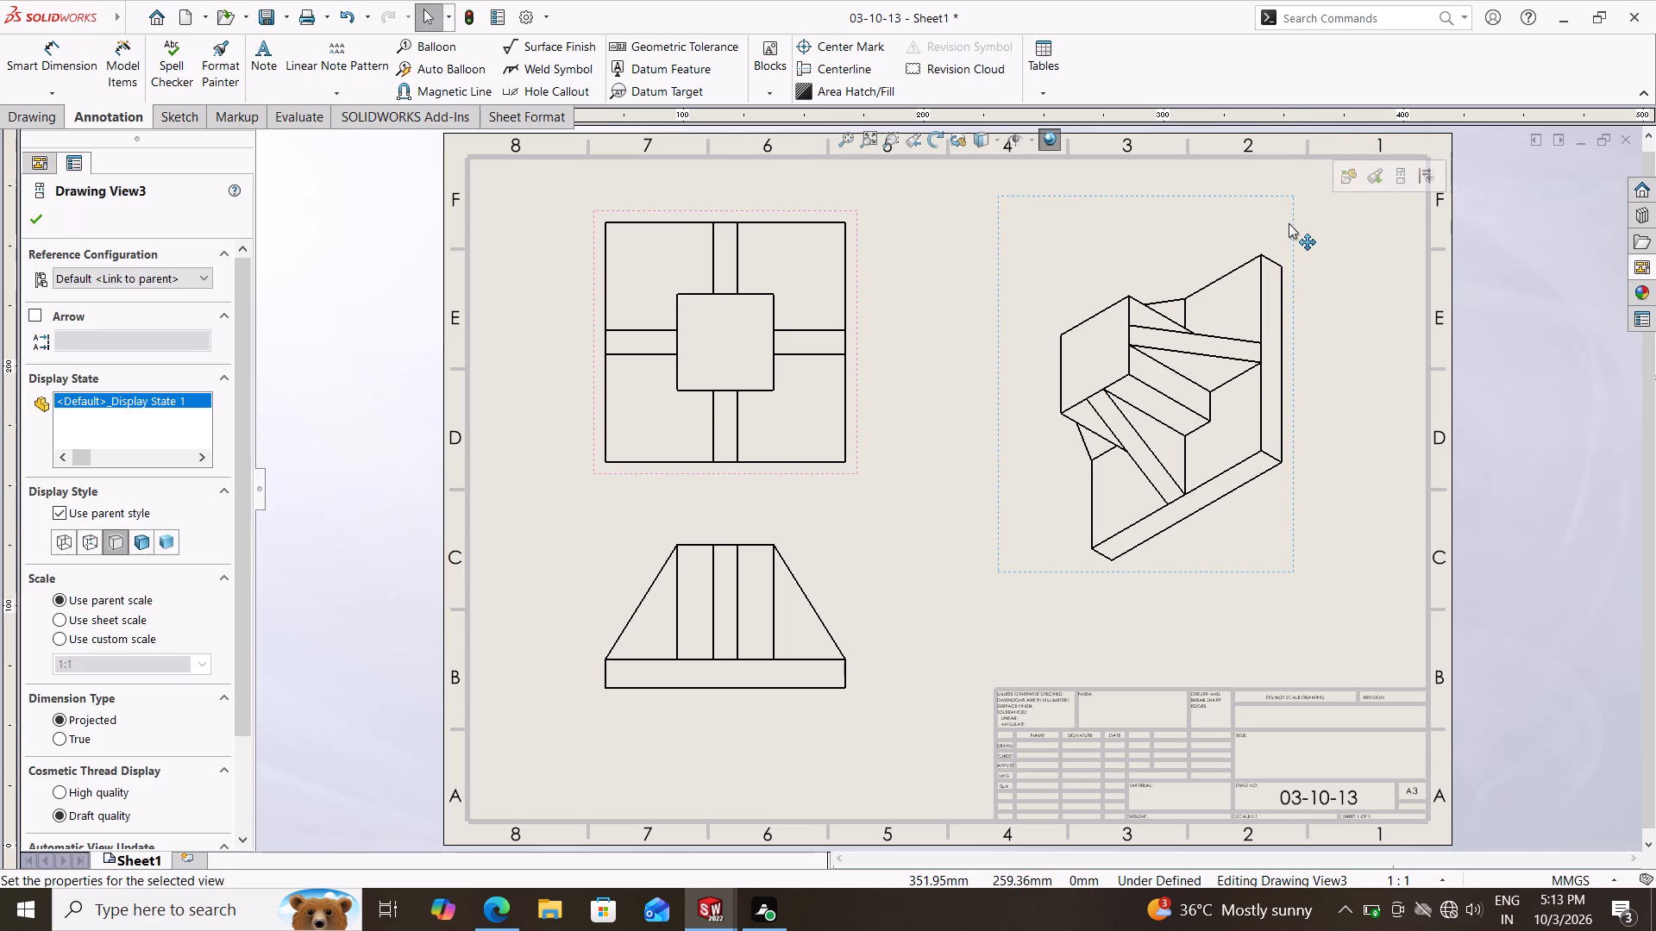
drag(1289, 223, 1334, 248)
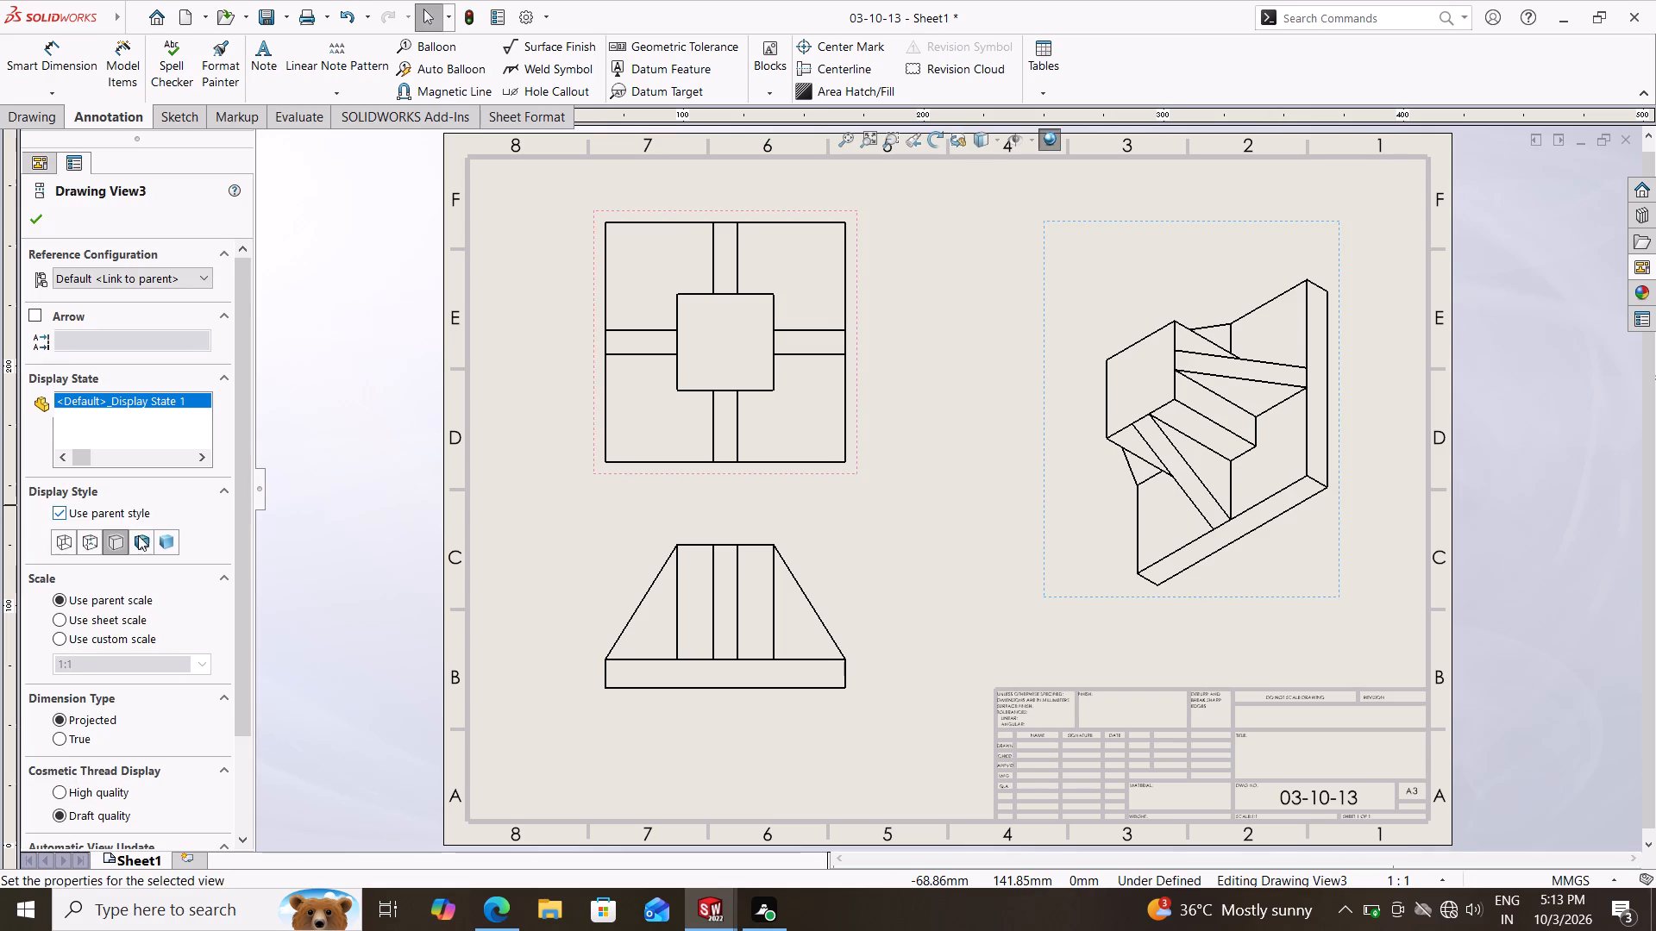
Set the isometric view's display style to Shaded With Edges.
click(136, 541)
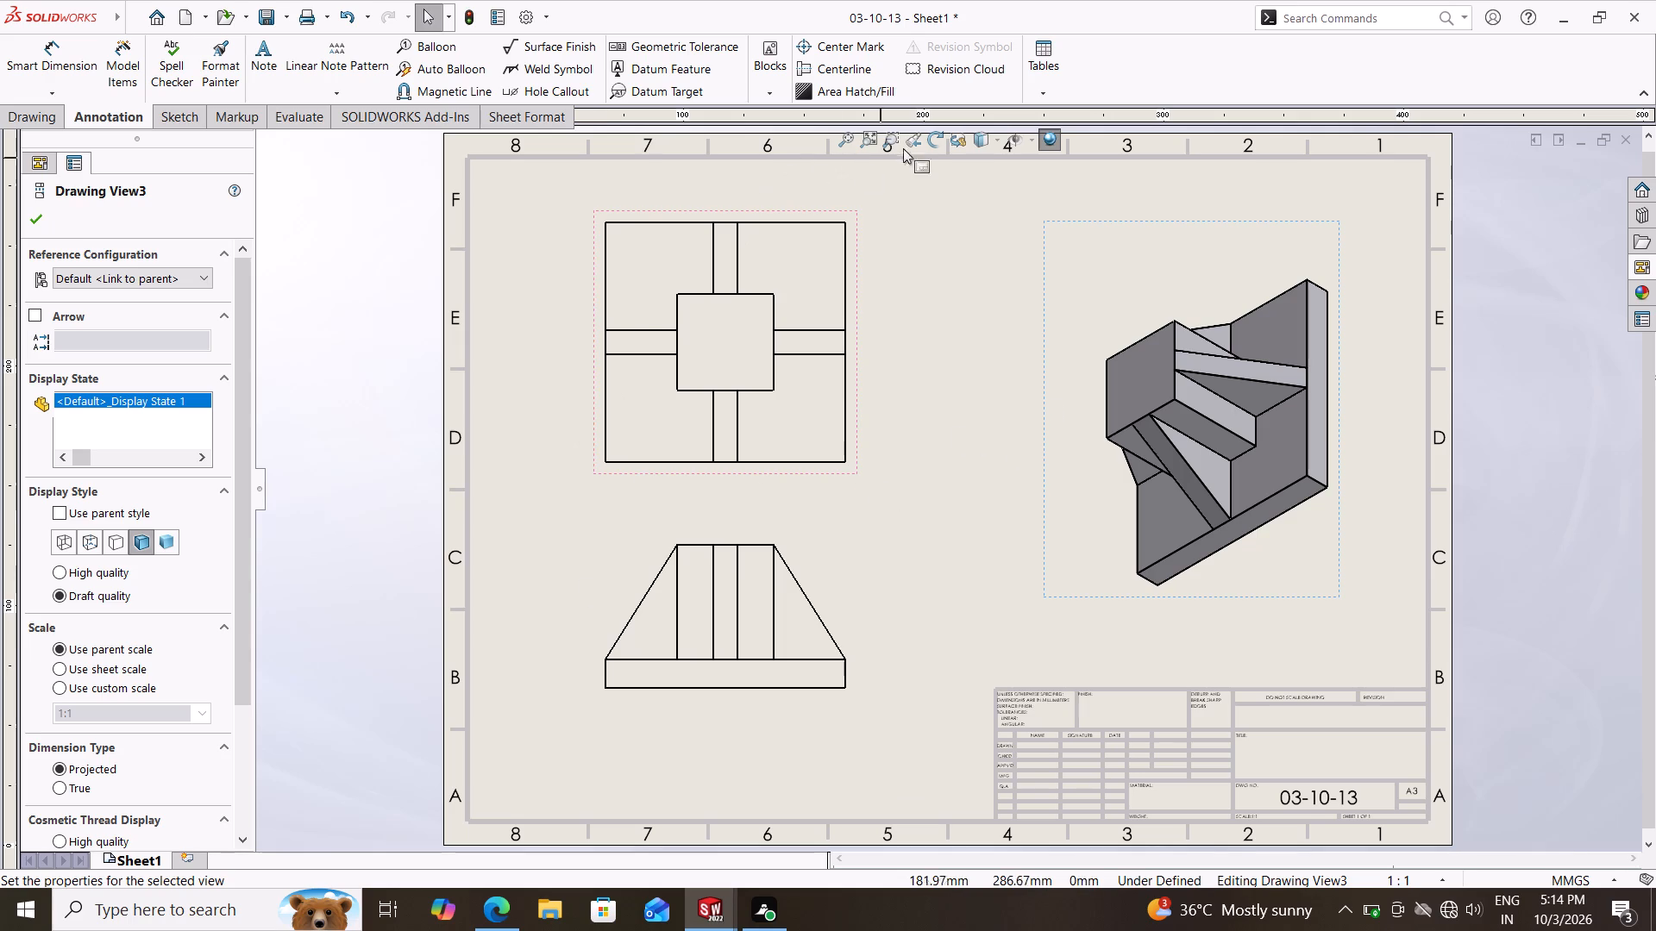
Rotate the isometric drawing view, trying an angle of 45 degrees and then applying 300 degrees.
click(937, 134)
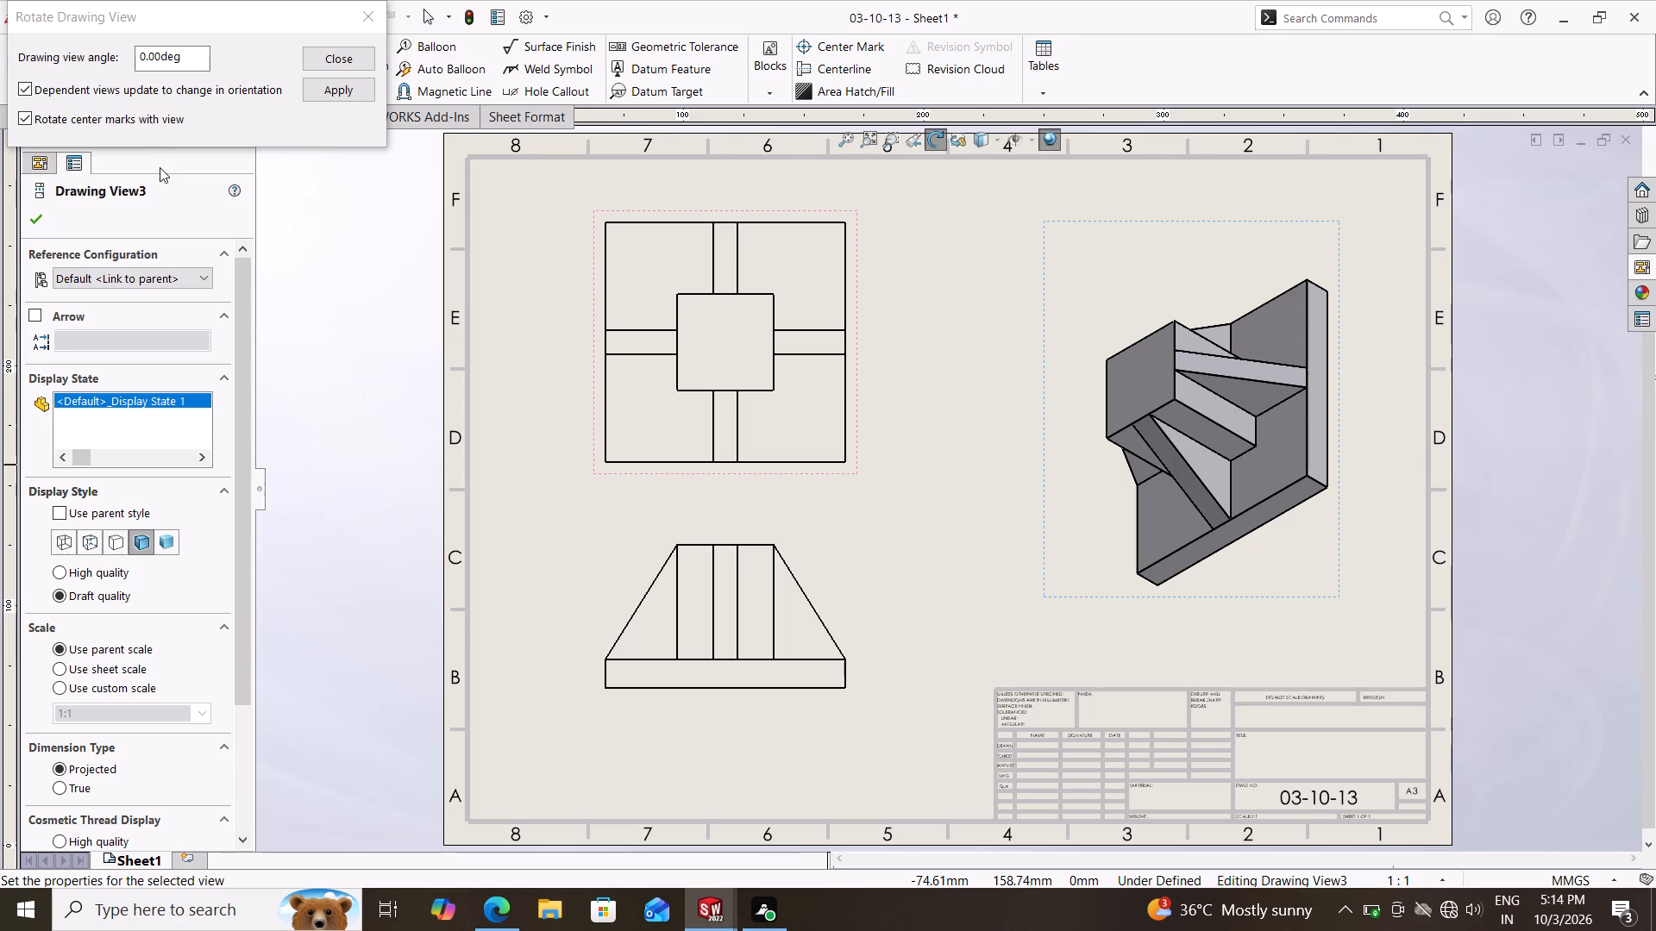
drag(194, 55, 36, 64)
text(45)
key(Return)
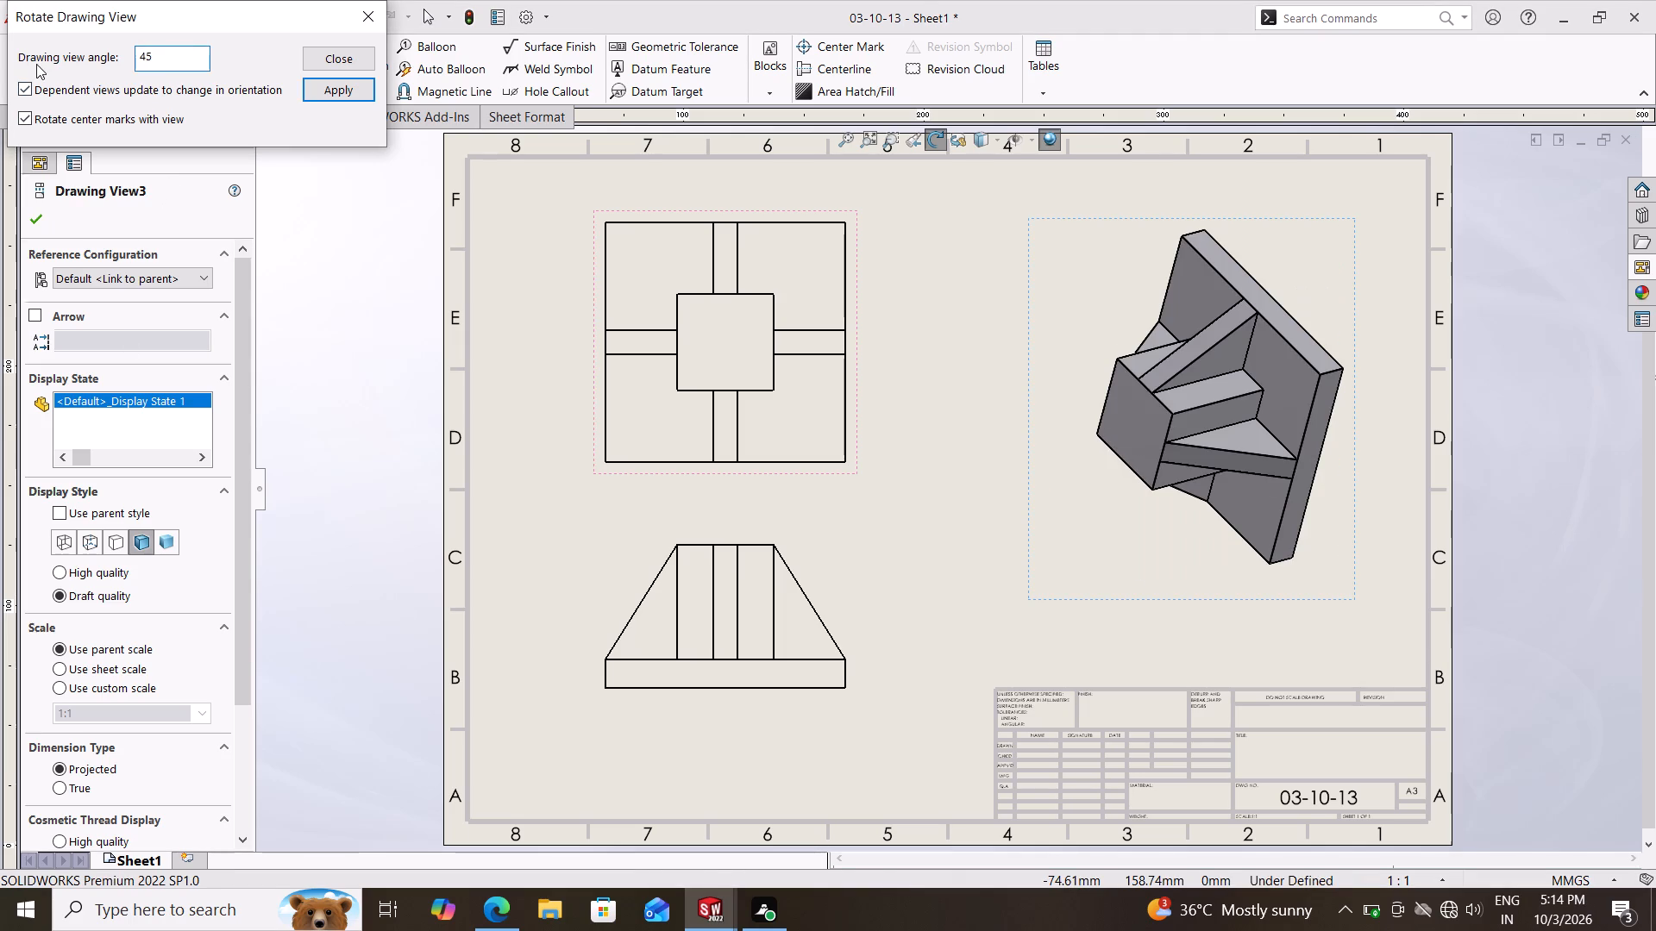
drag(186, 62, 28, 60)
text(300)
key(Return)
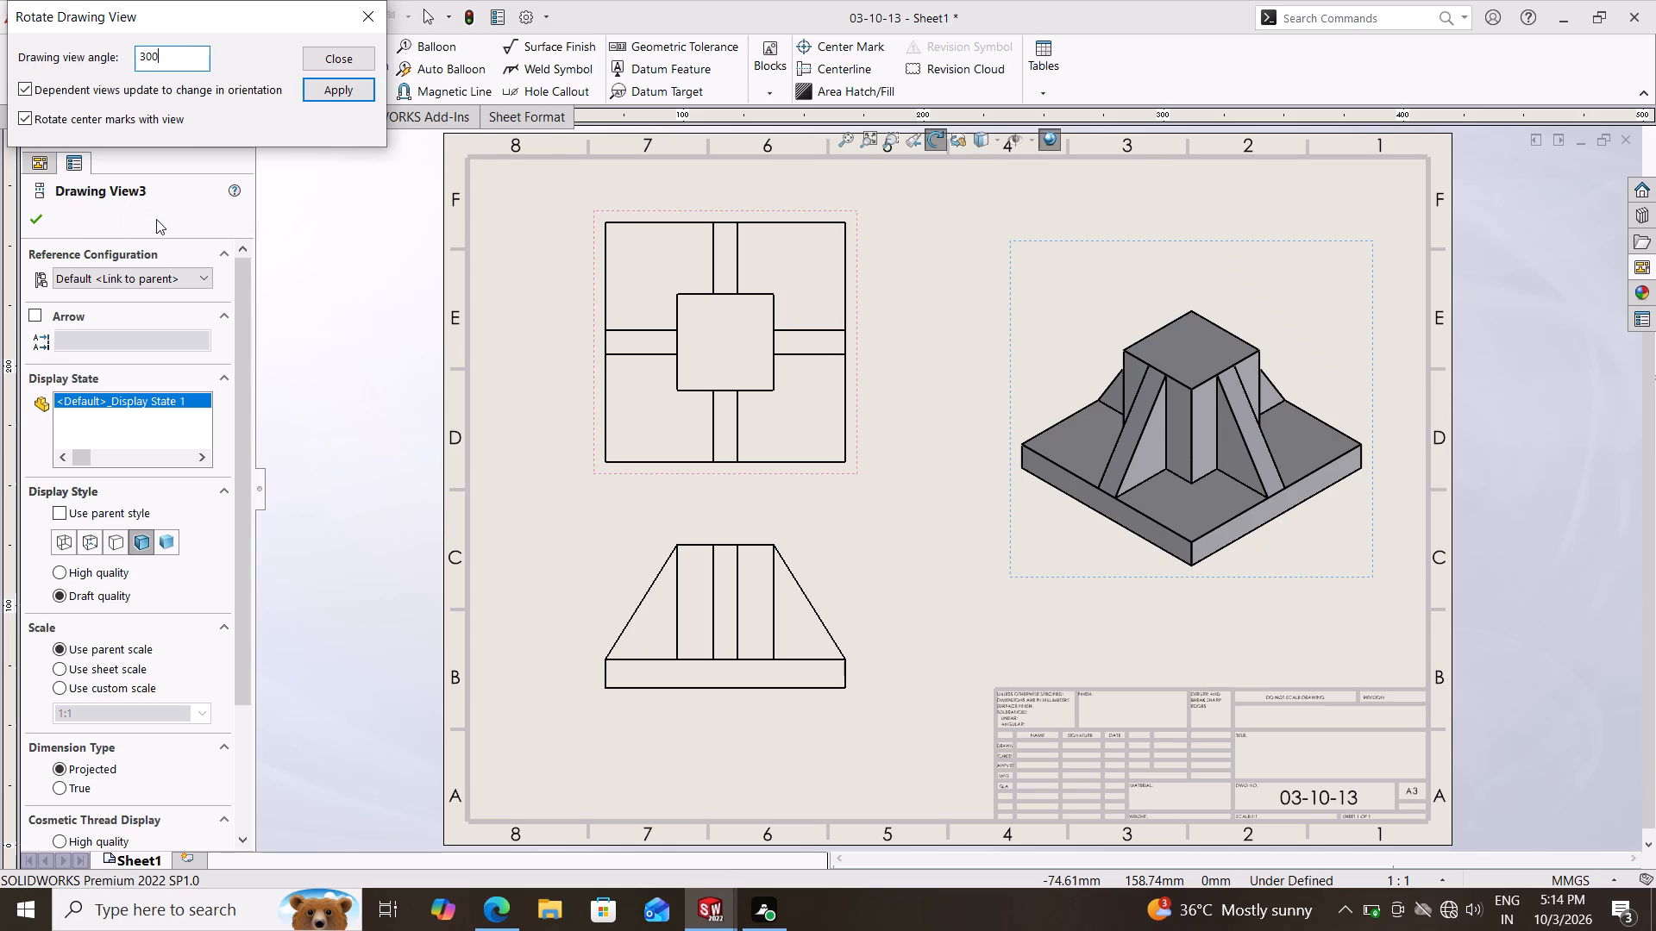
click(347, 80)
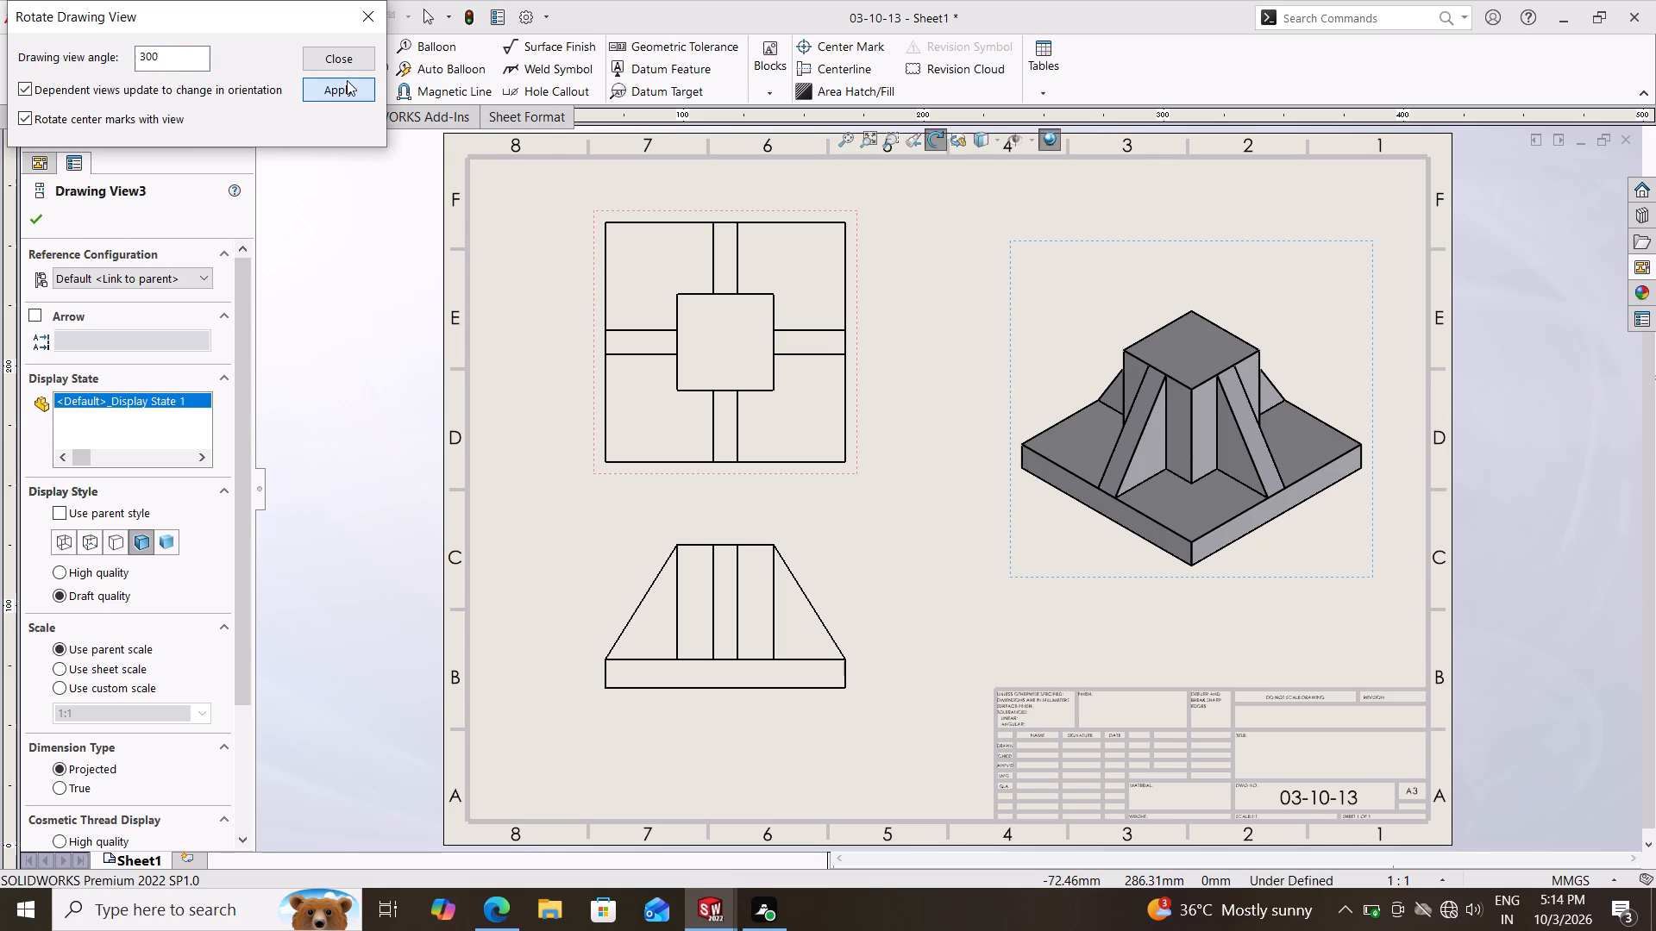
click(354, 54)
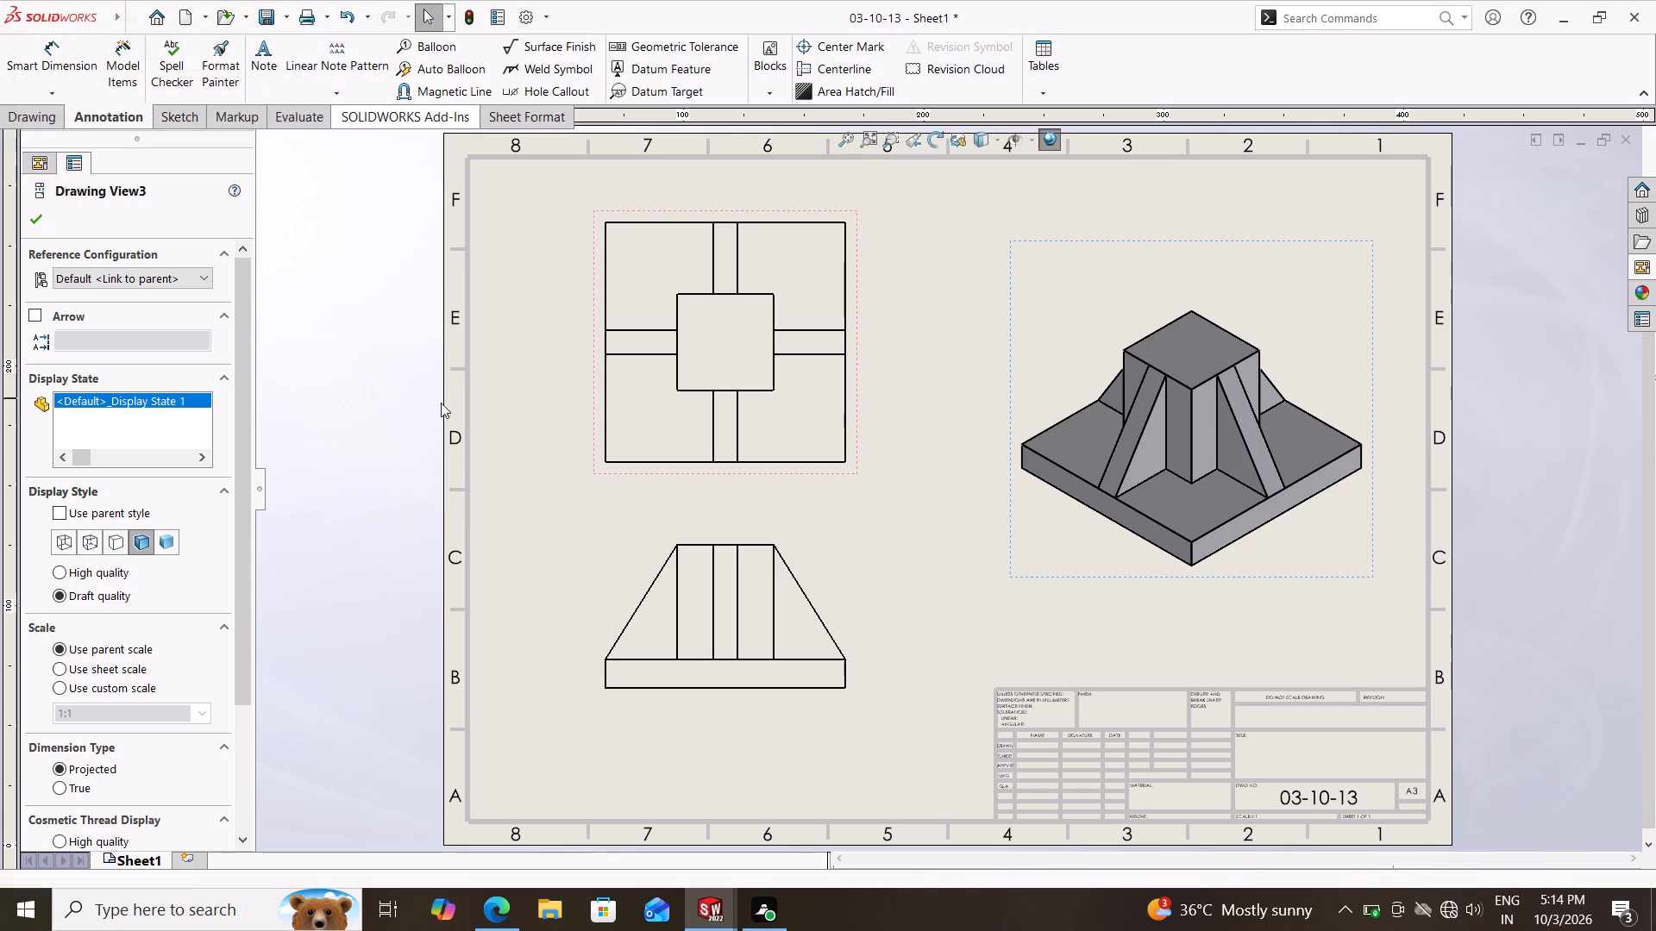
Dimension the base plate's right side and the central square block's right side in the upper view.
click(34, 213)
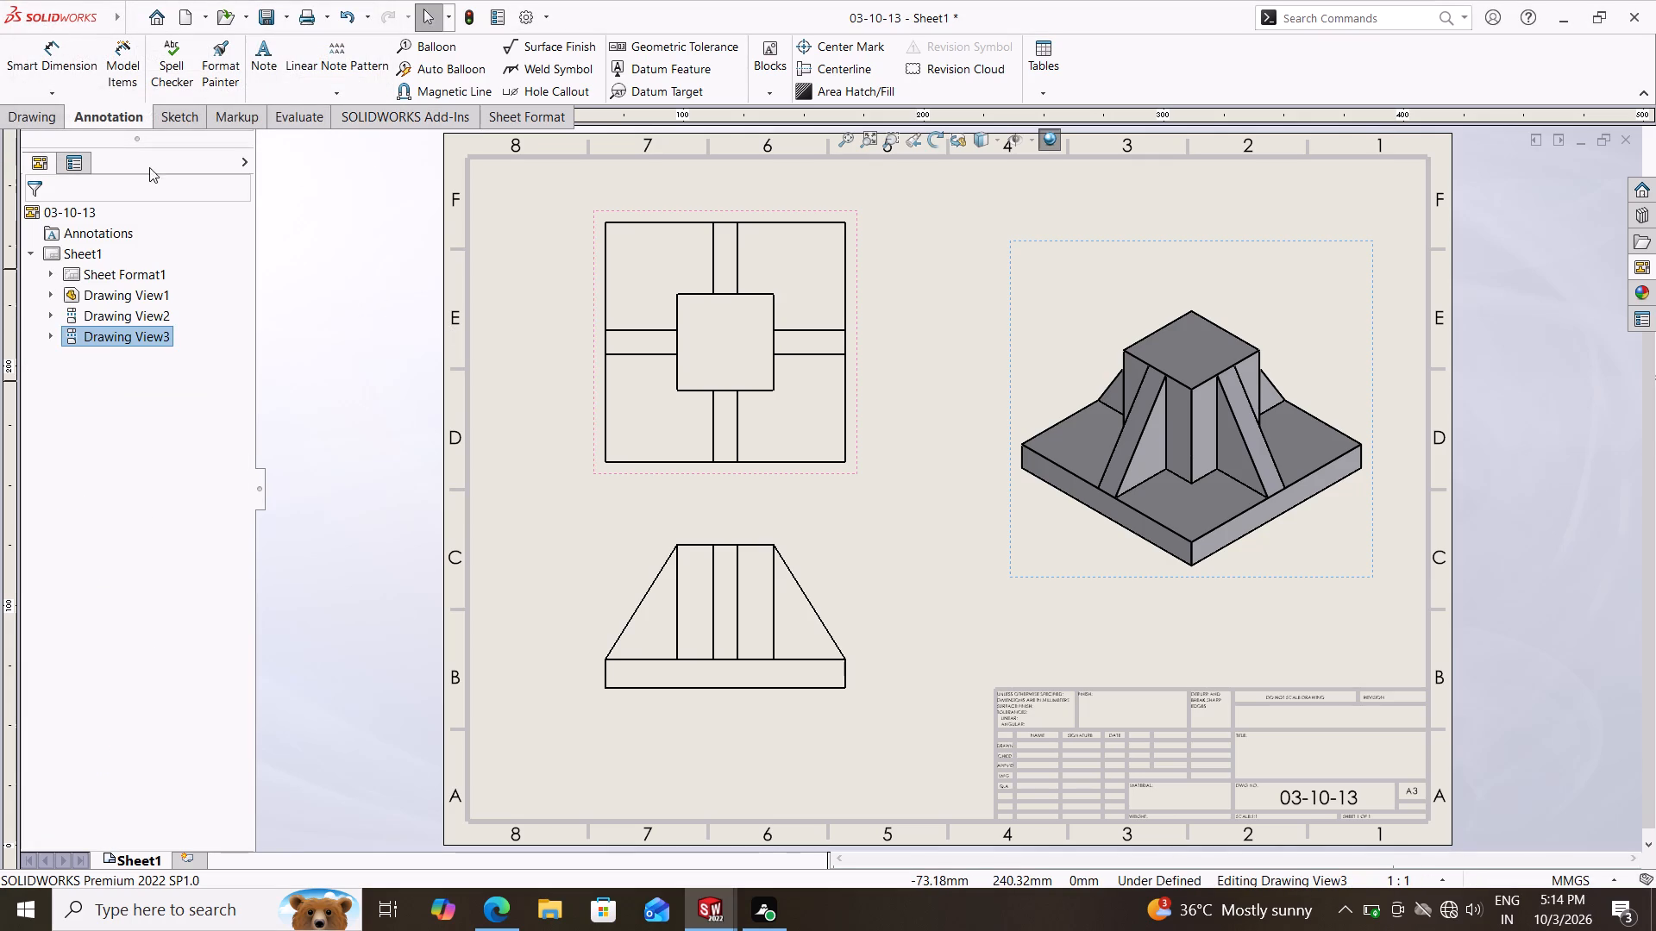
click(47, 59)
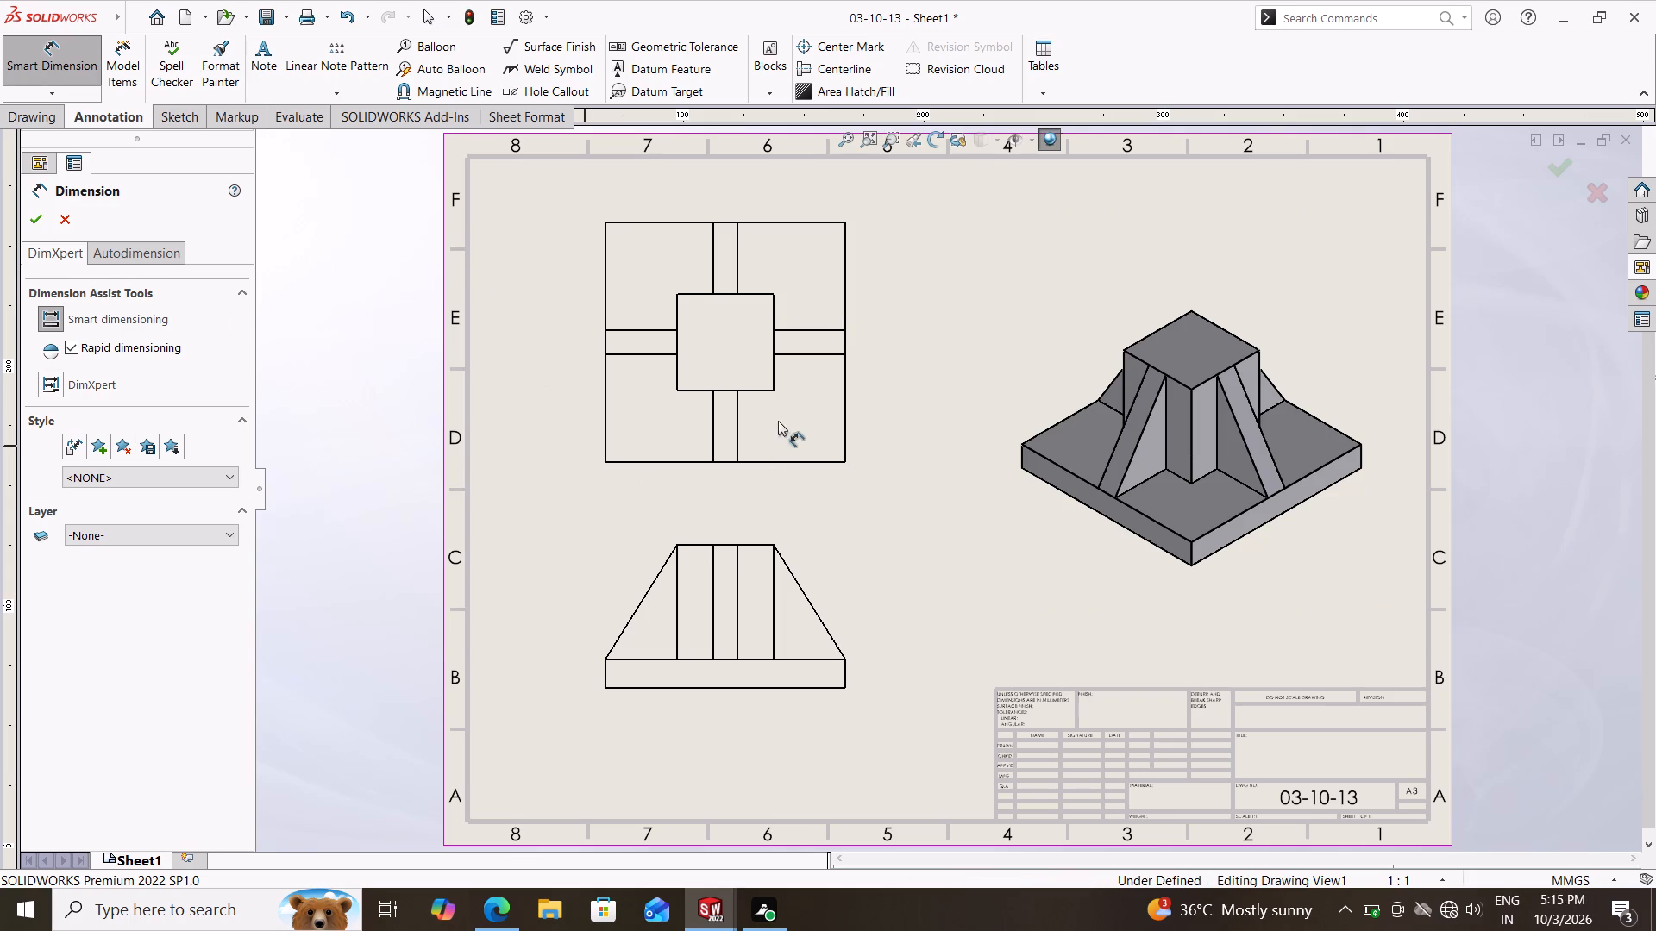
click(846, 221)
drag(844, 462, 842, 441)
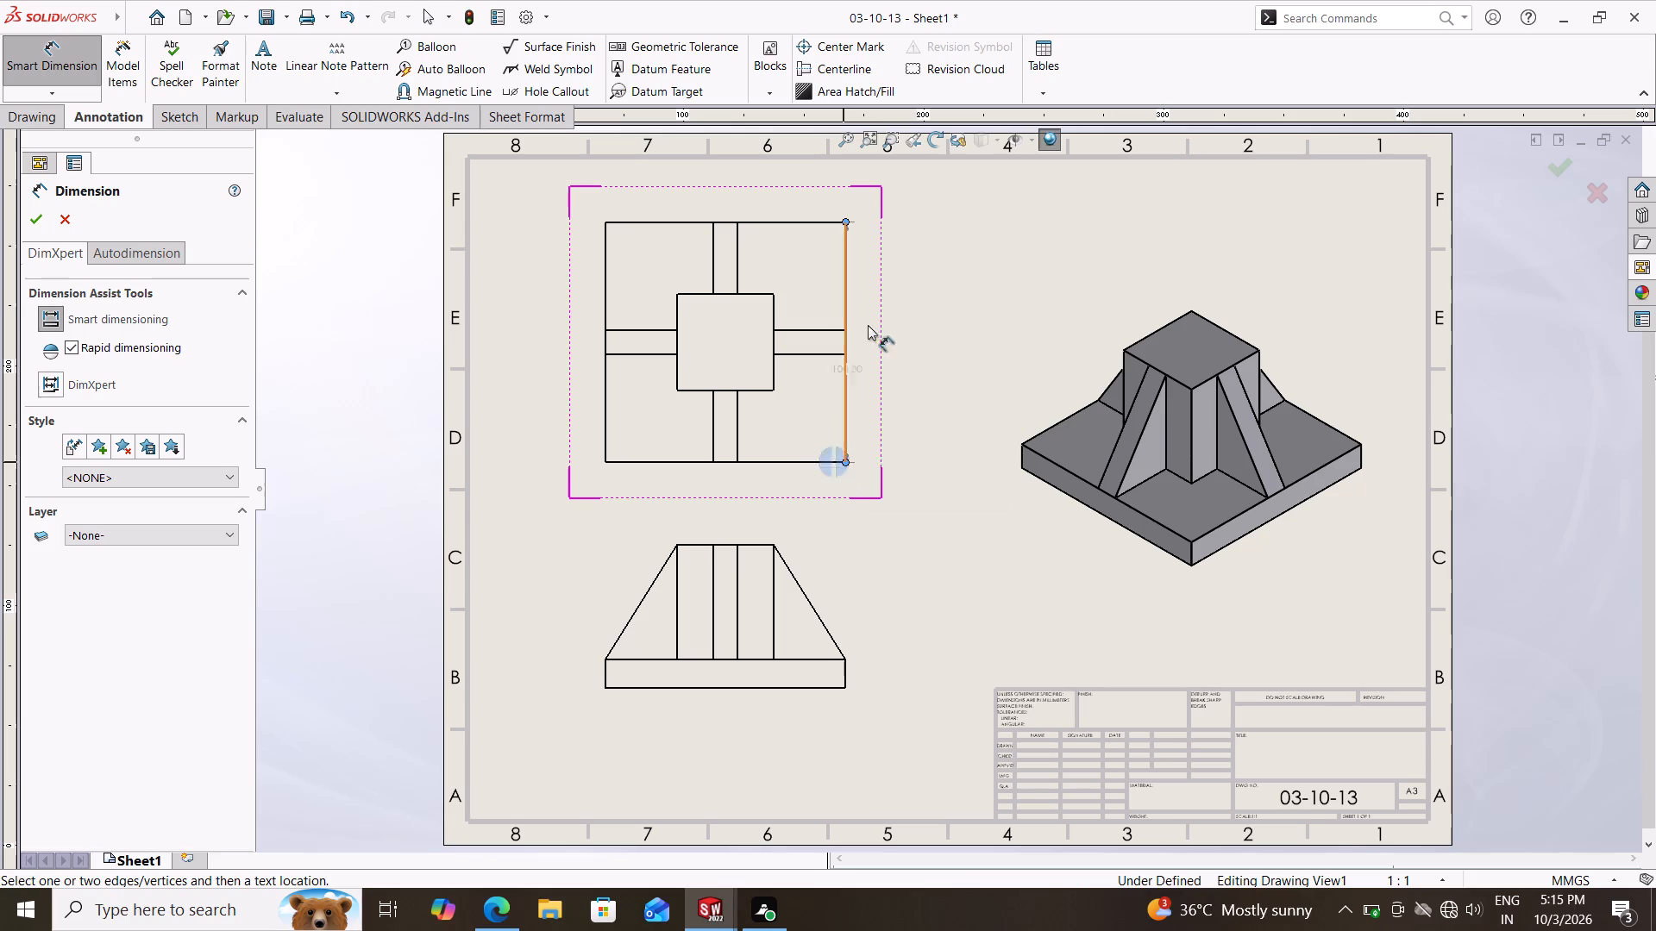
click(903, 326)
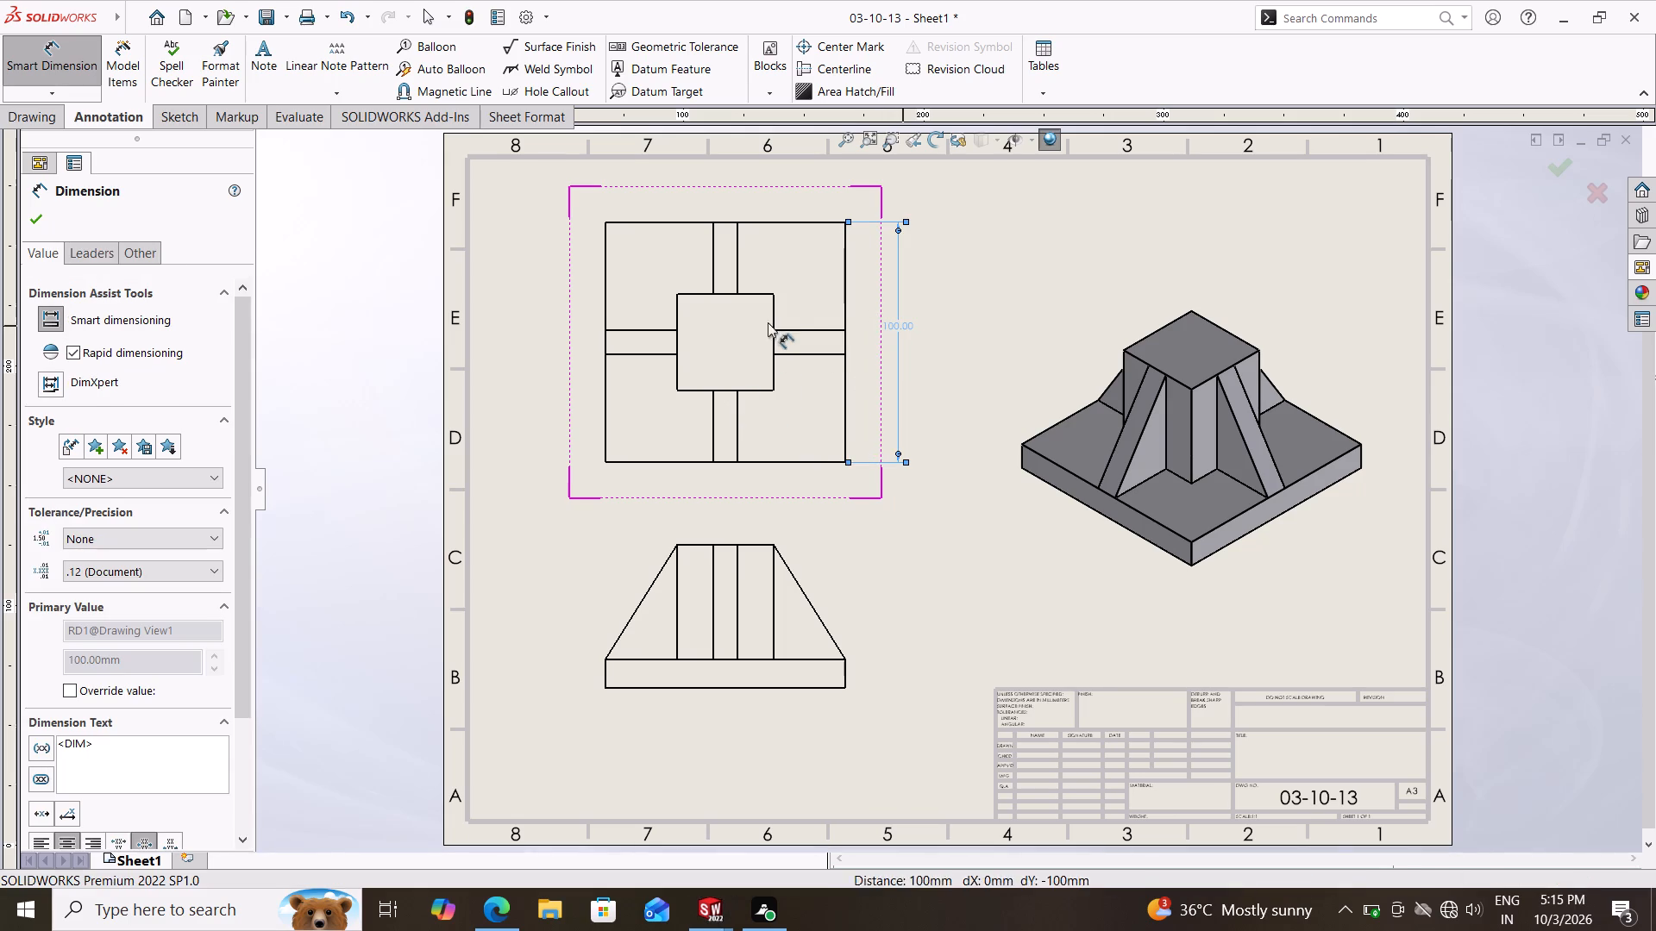
click(775, 295)
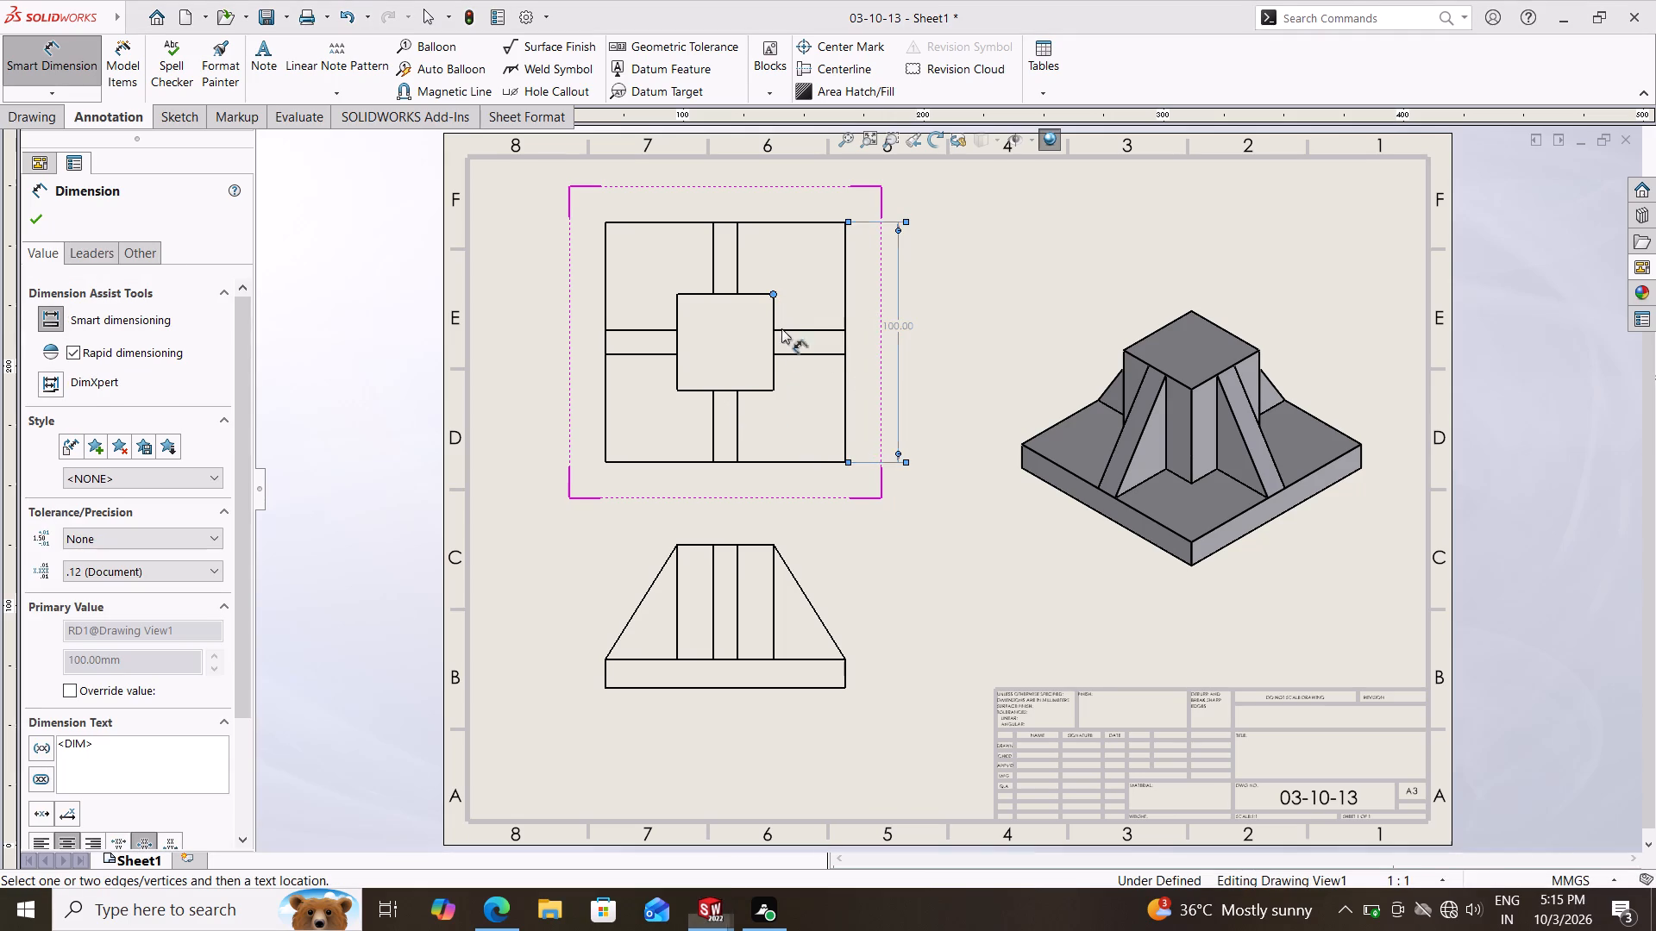
click(775, 390)
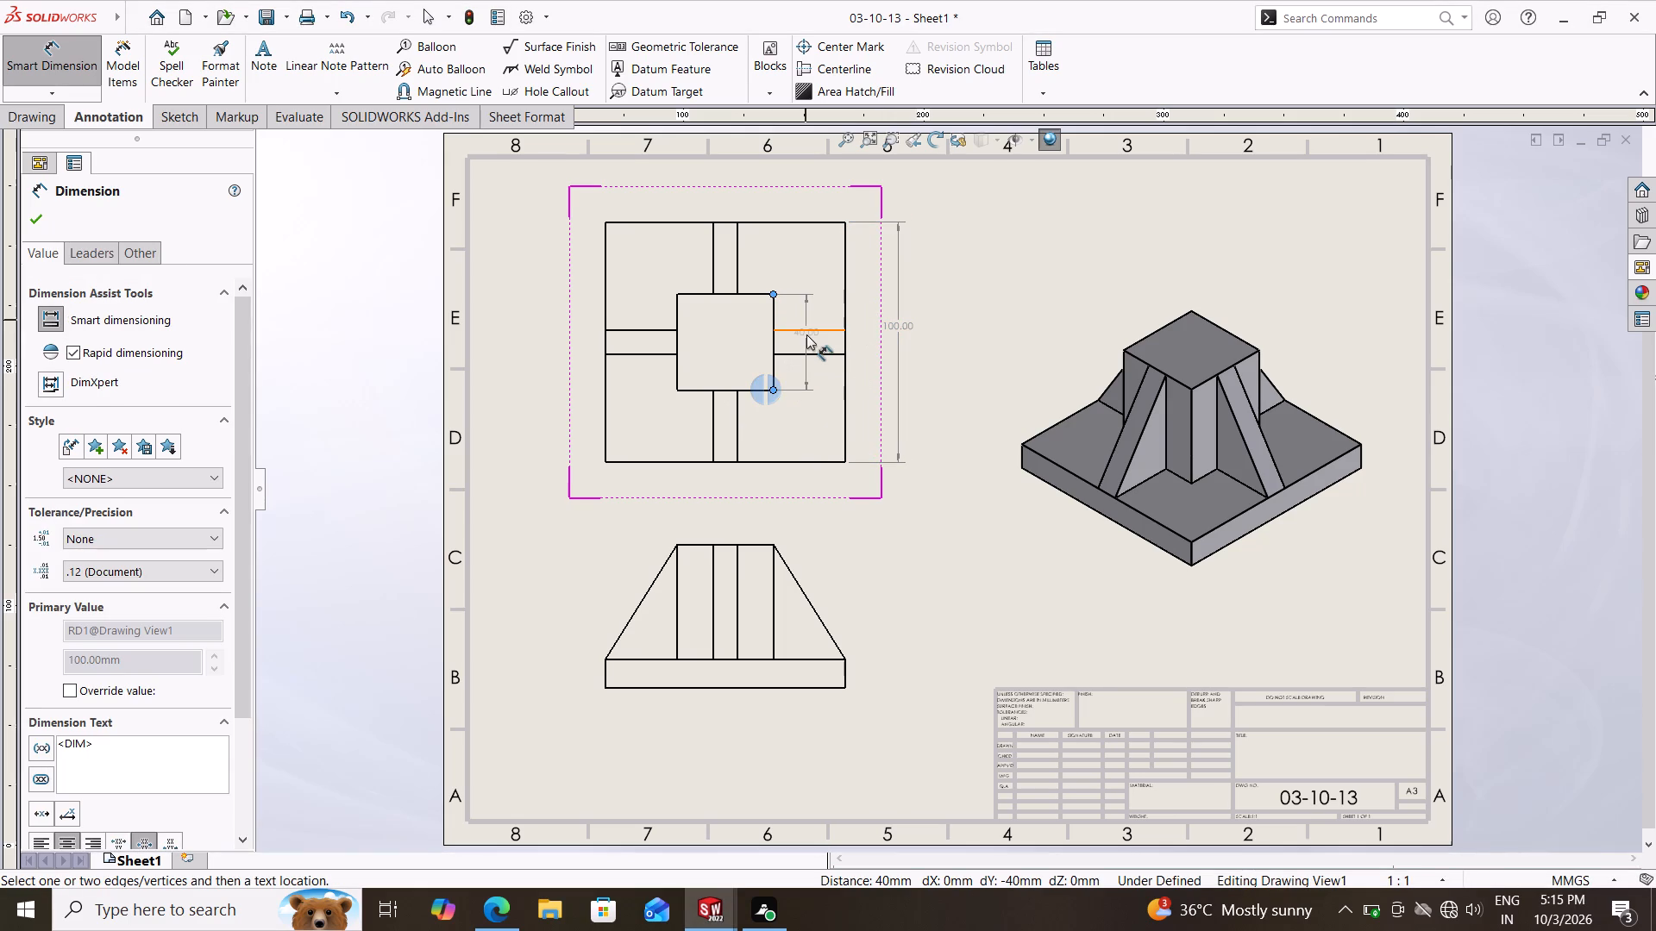
click(806, 334)
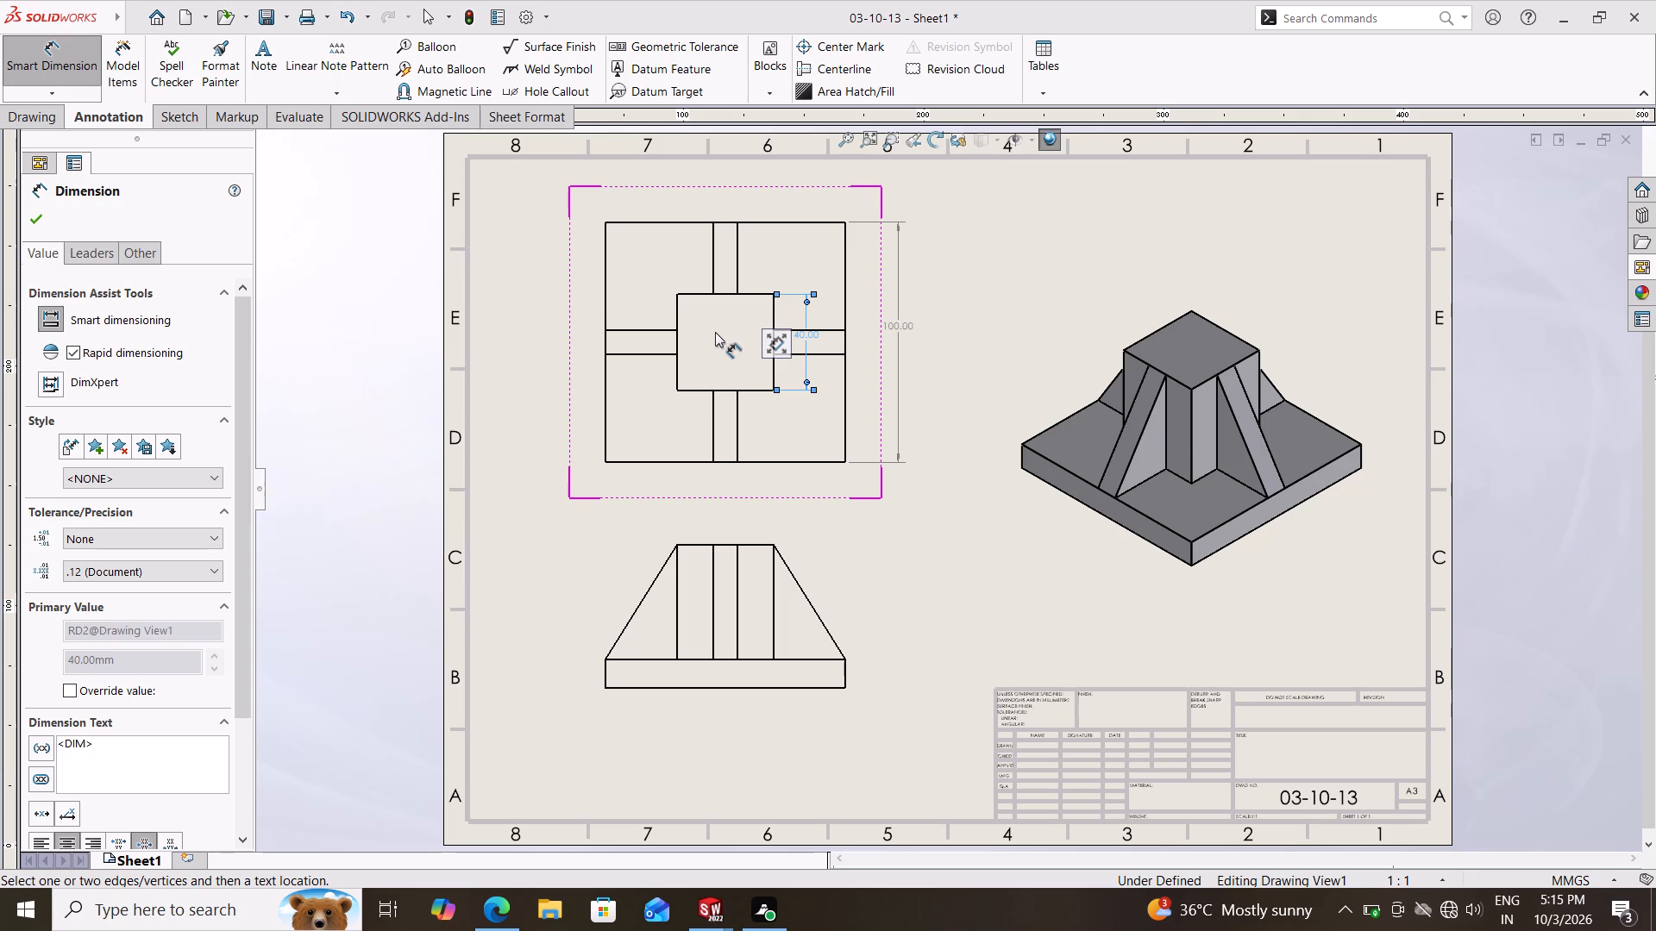
Dimension the thickness of the horizontal left-hand rib in the upper view, placing the dimension outside the plate.
click(631, 331)
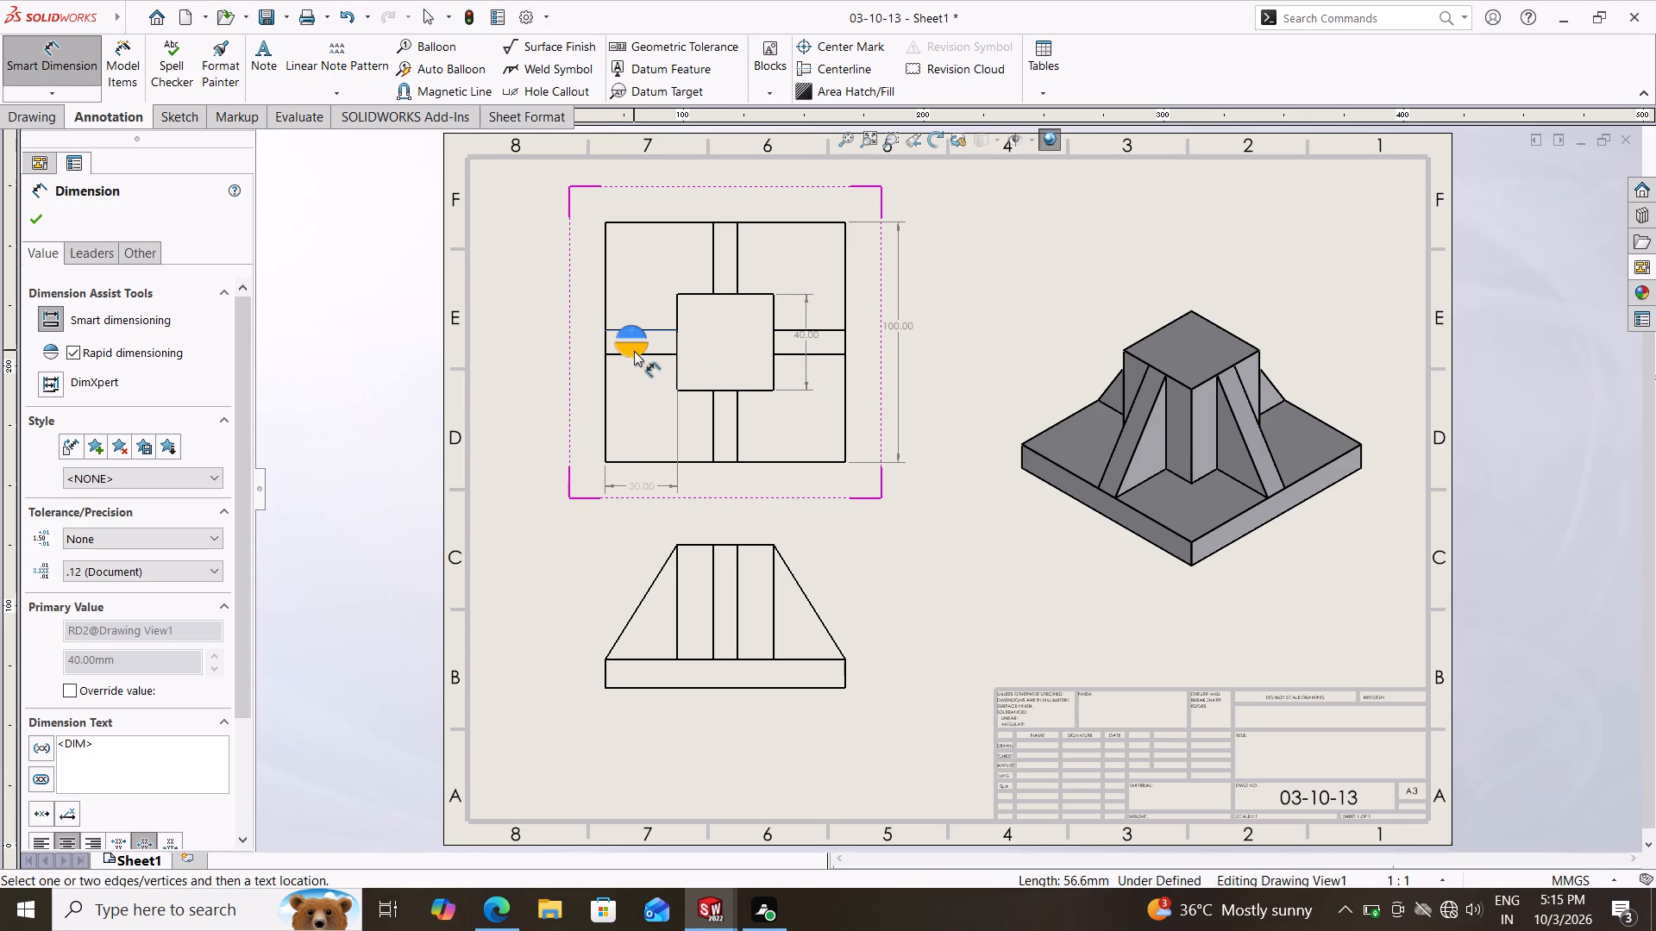
click(668, 353)
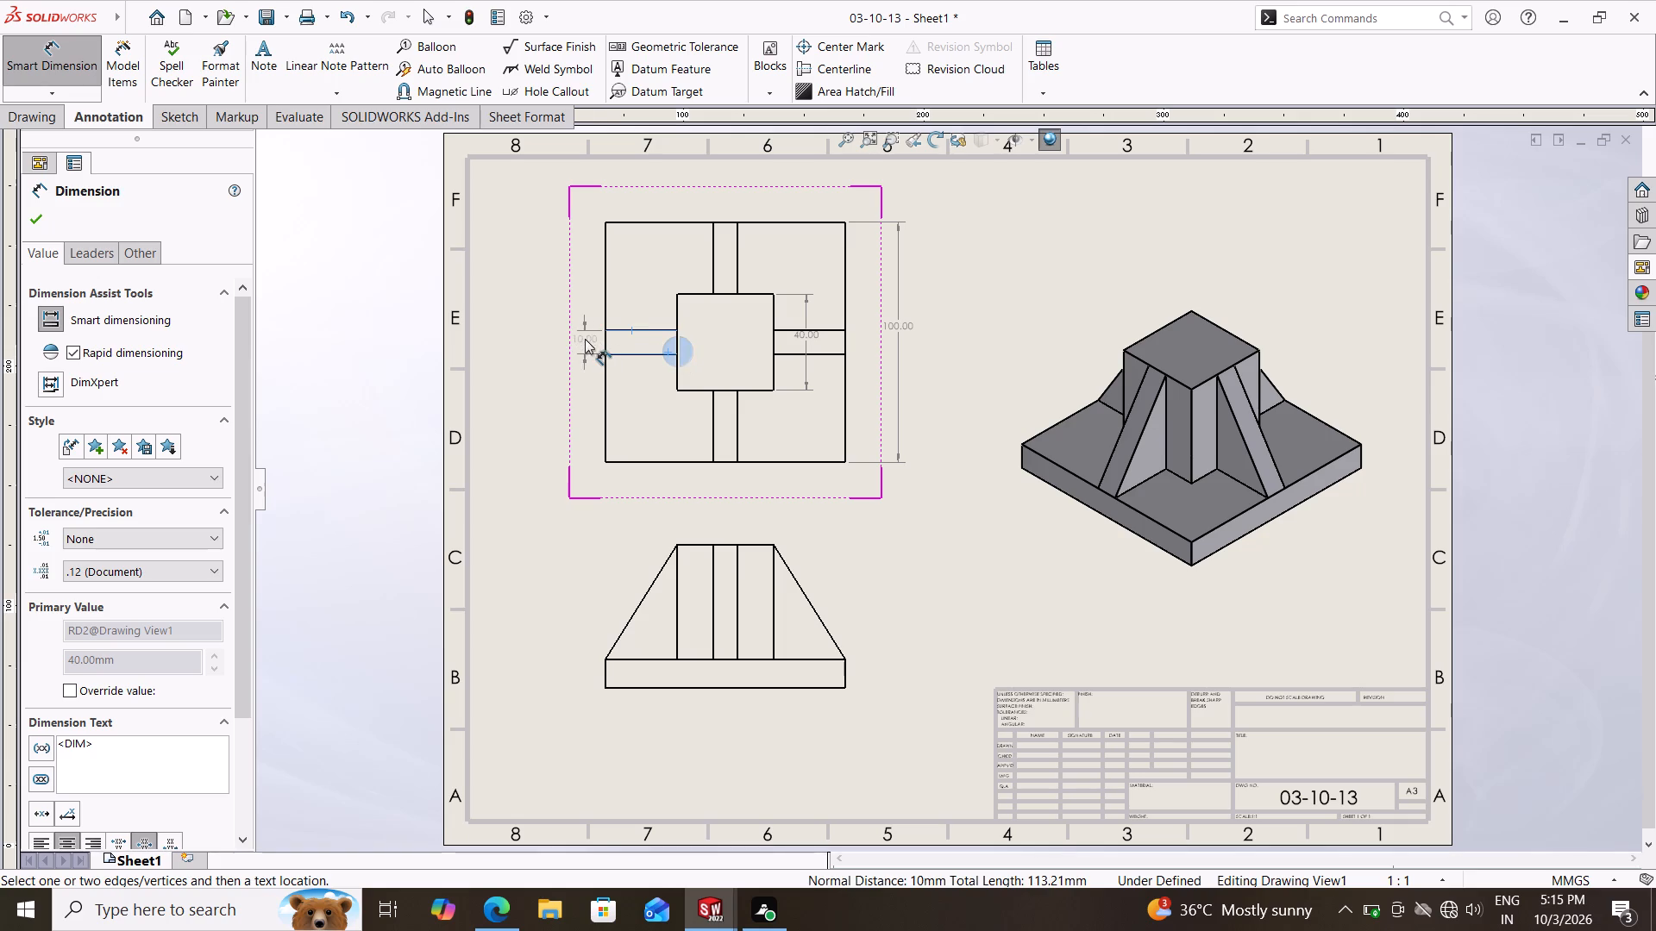
click(585, 339)
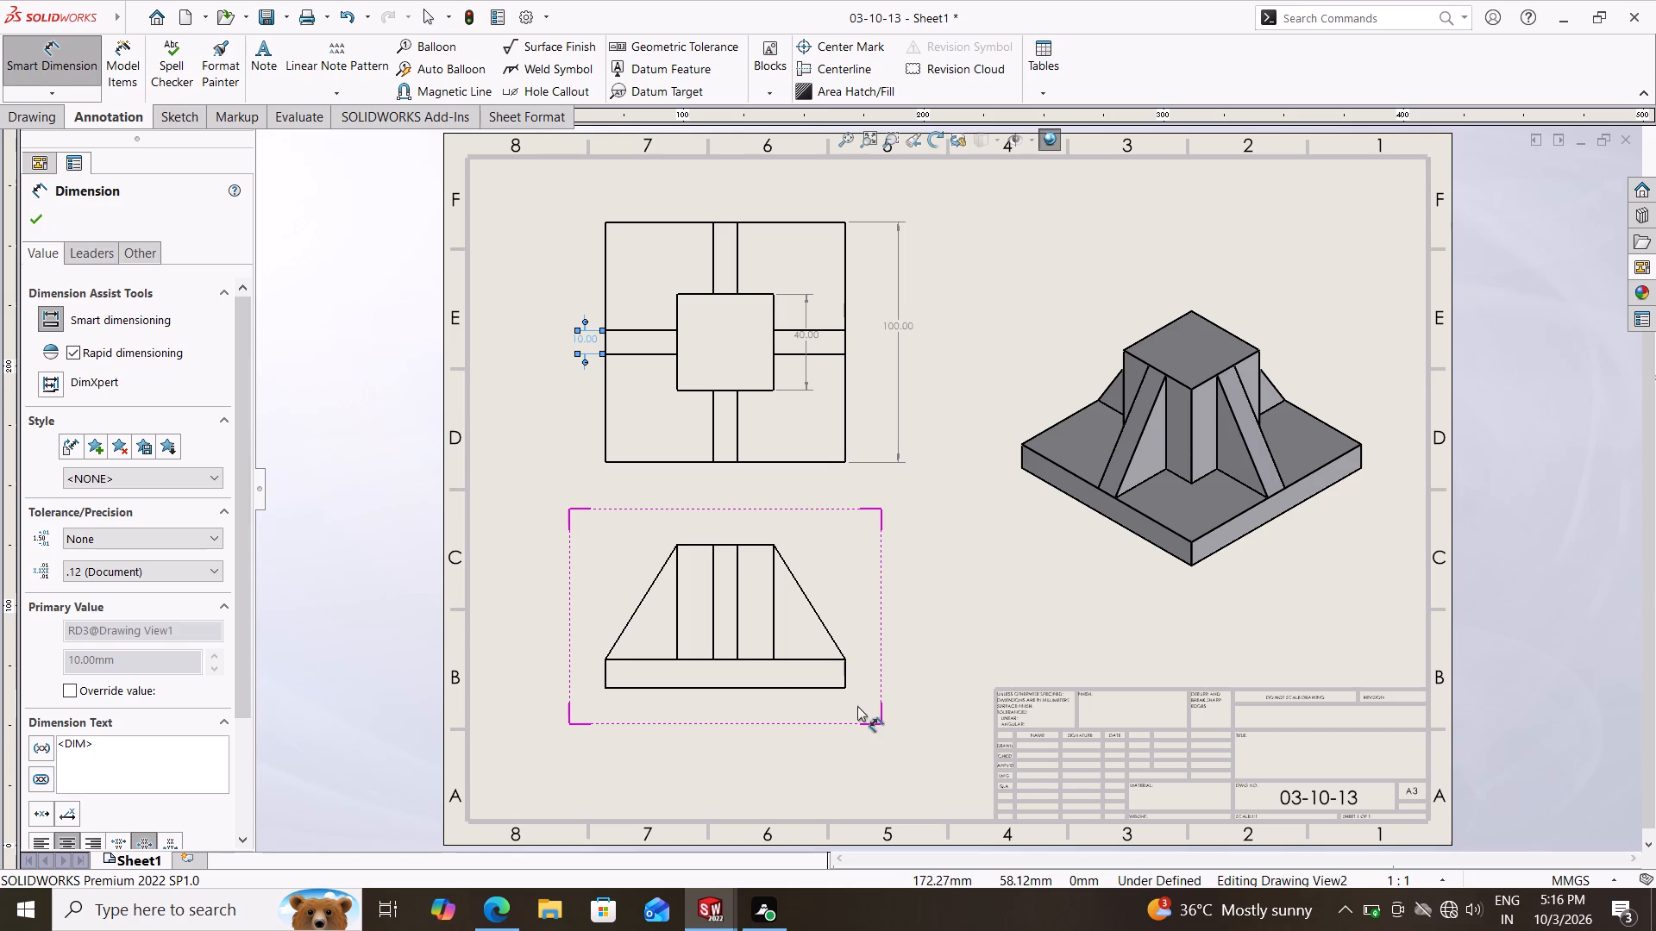
Dimension the base plate's thickness at the right end of the lower projected view.
scroll(853, 683, down, 5)
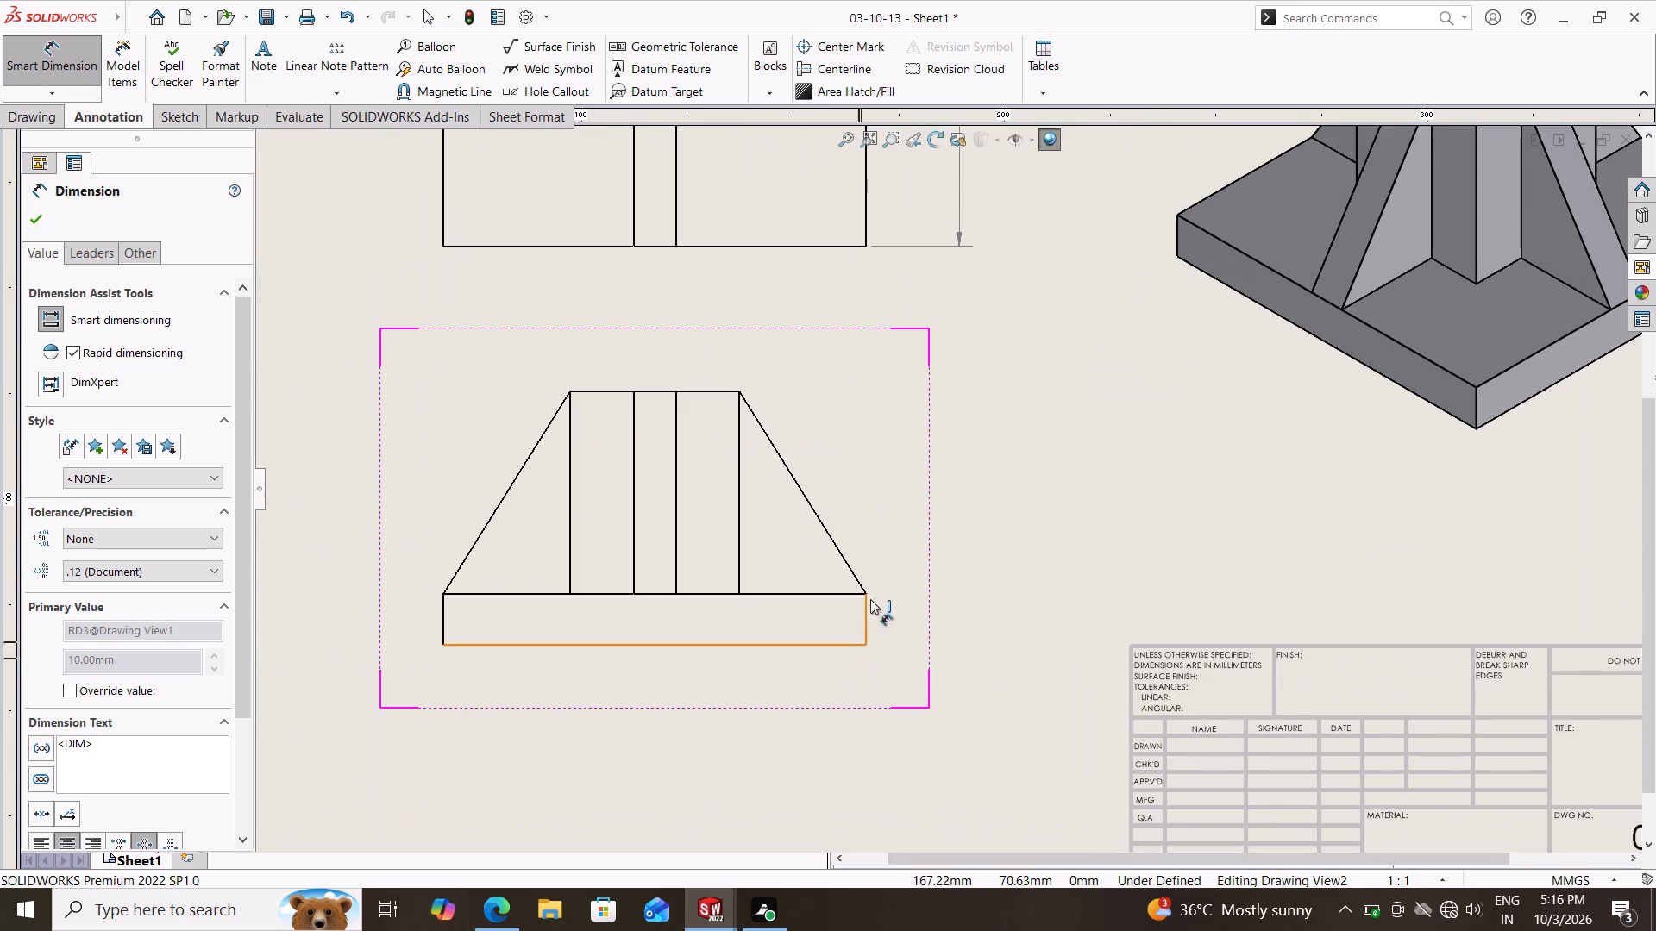
click(867, 595)
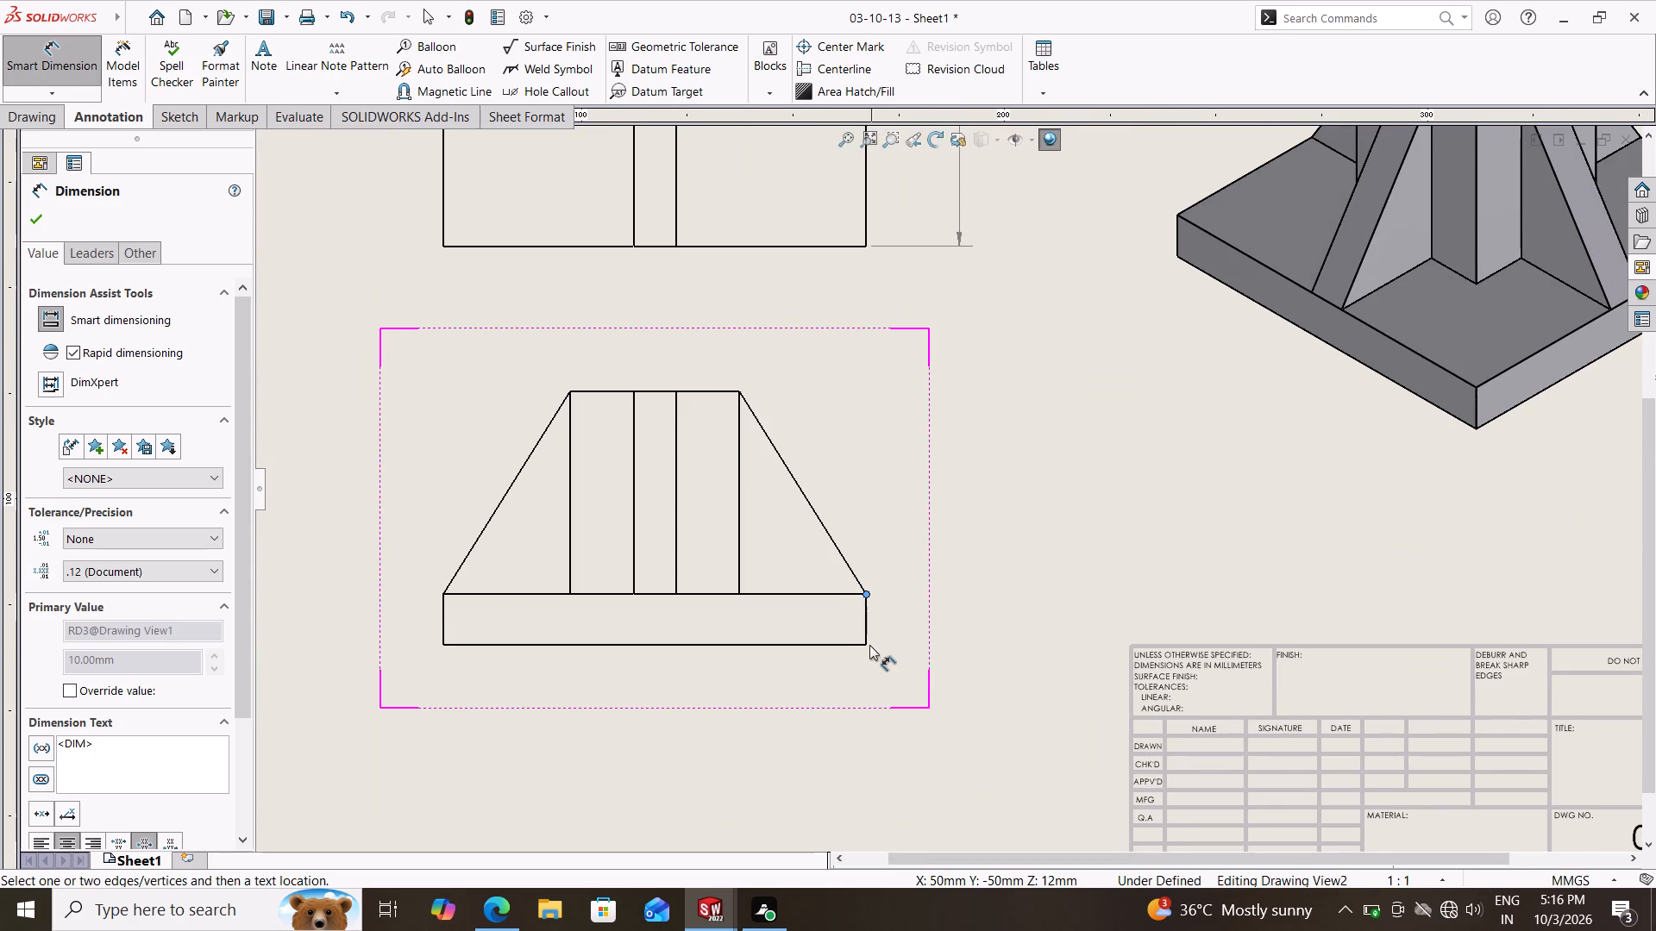
click(867, 645)
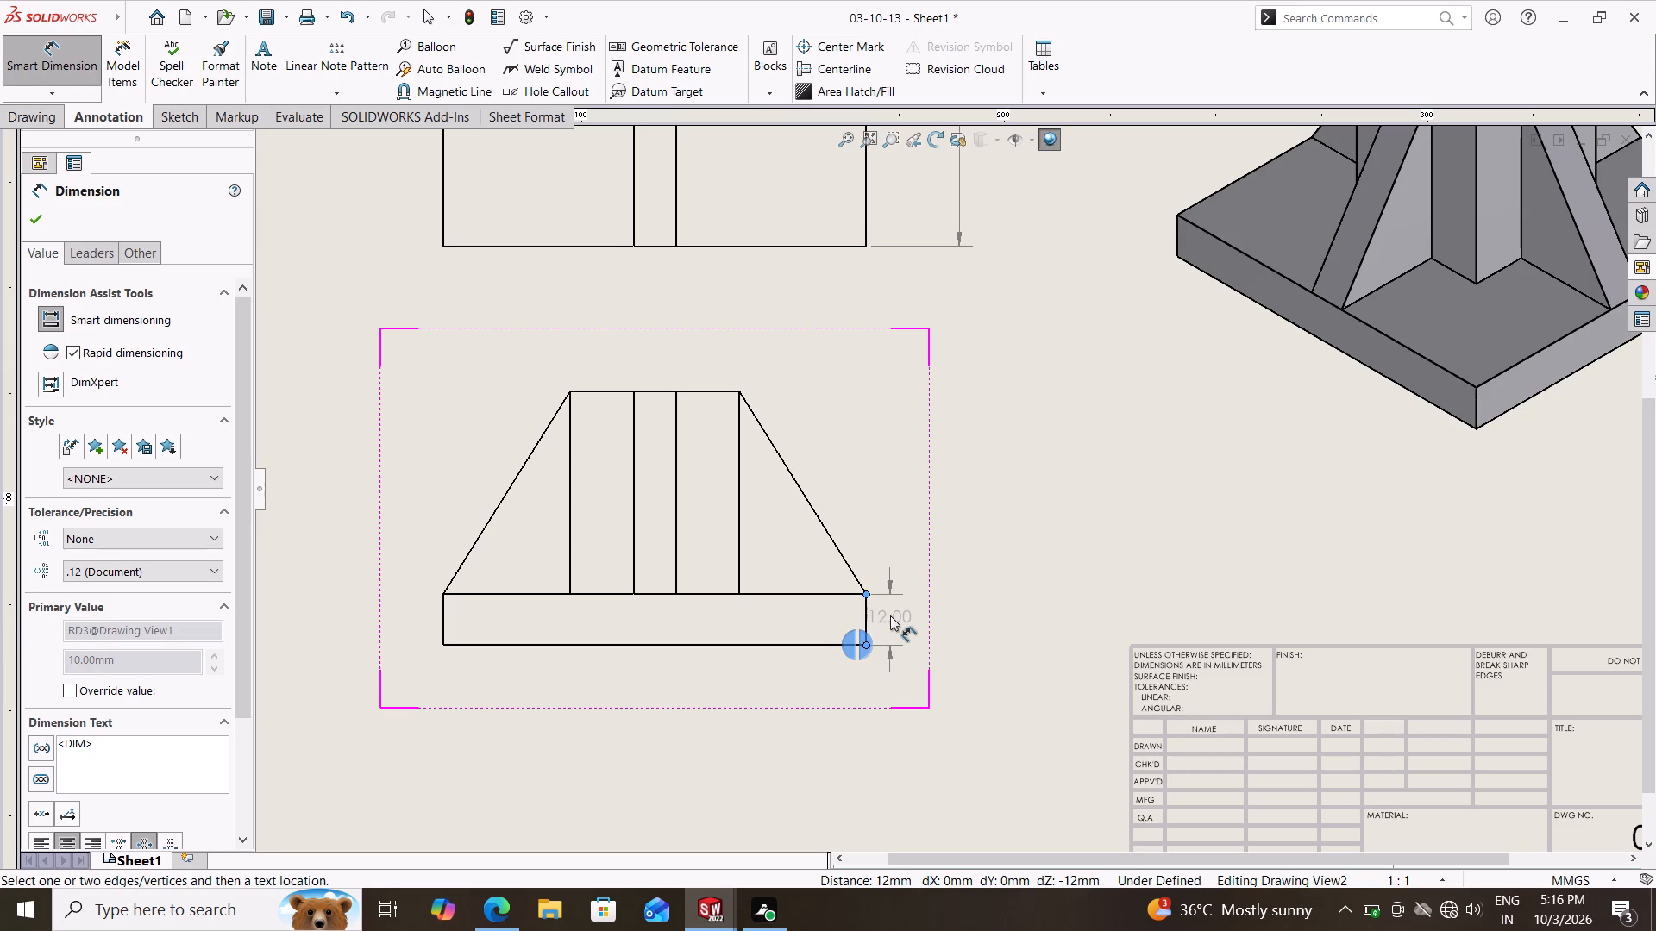
click(890, 615)
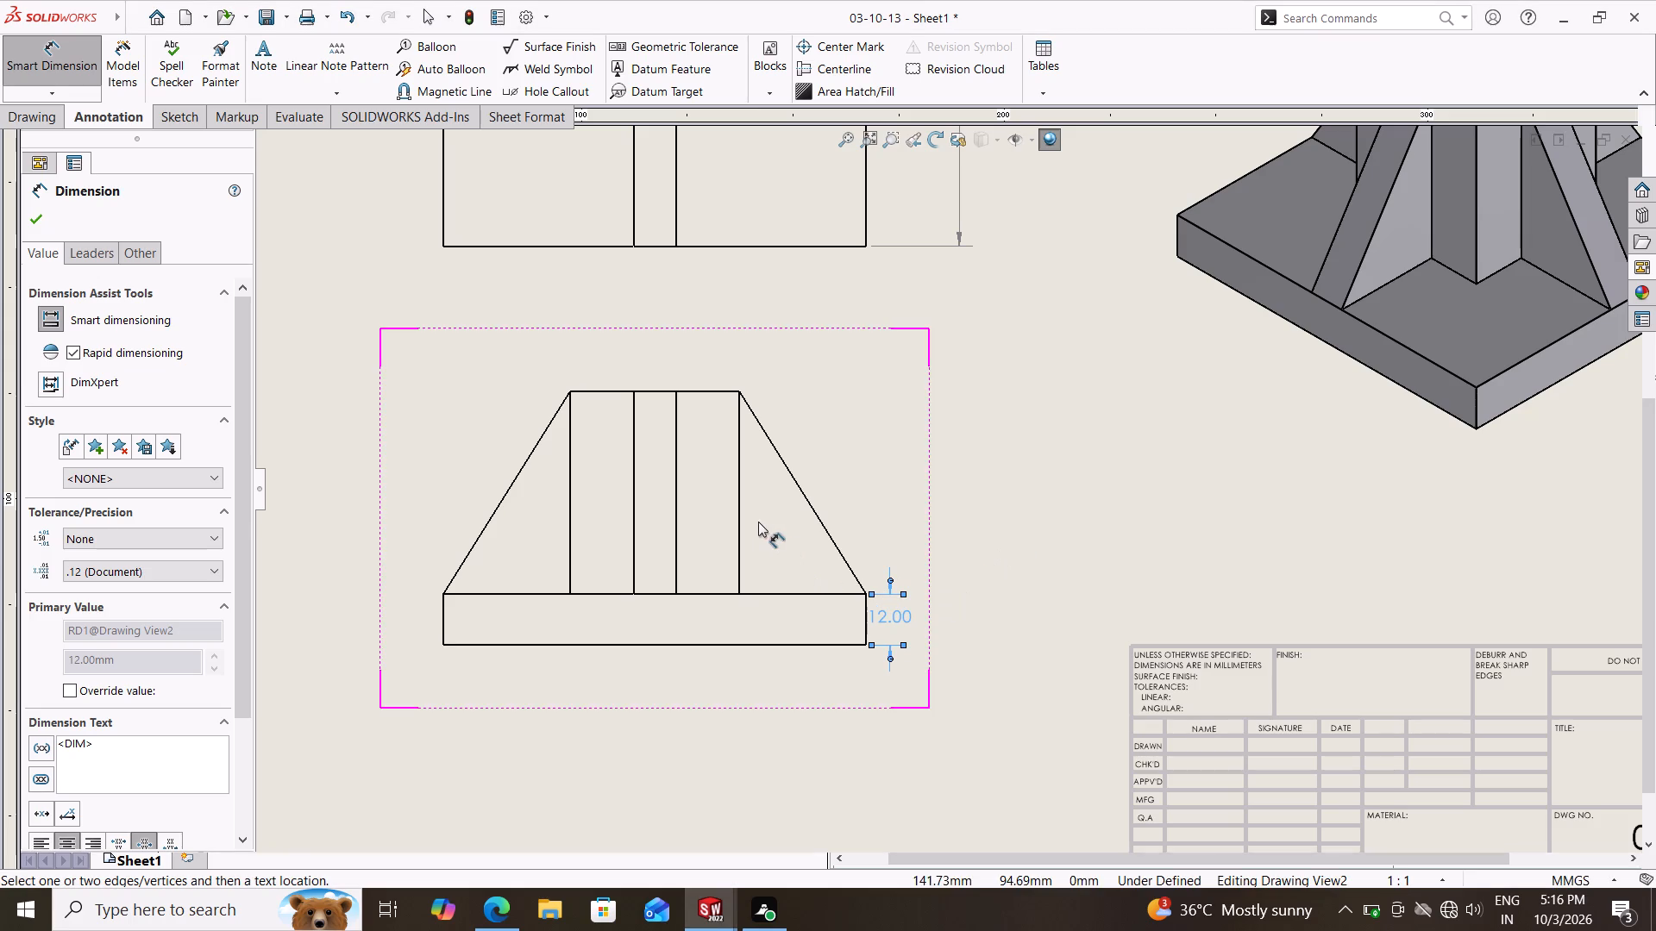
Dimension the overall height from the plate's bottom to the block's top in the lower view, outside the thickness dimension.
scroll(963, 436, down, 2)
scroll(963, 434, up, 2)
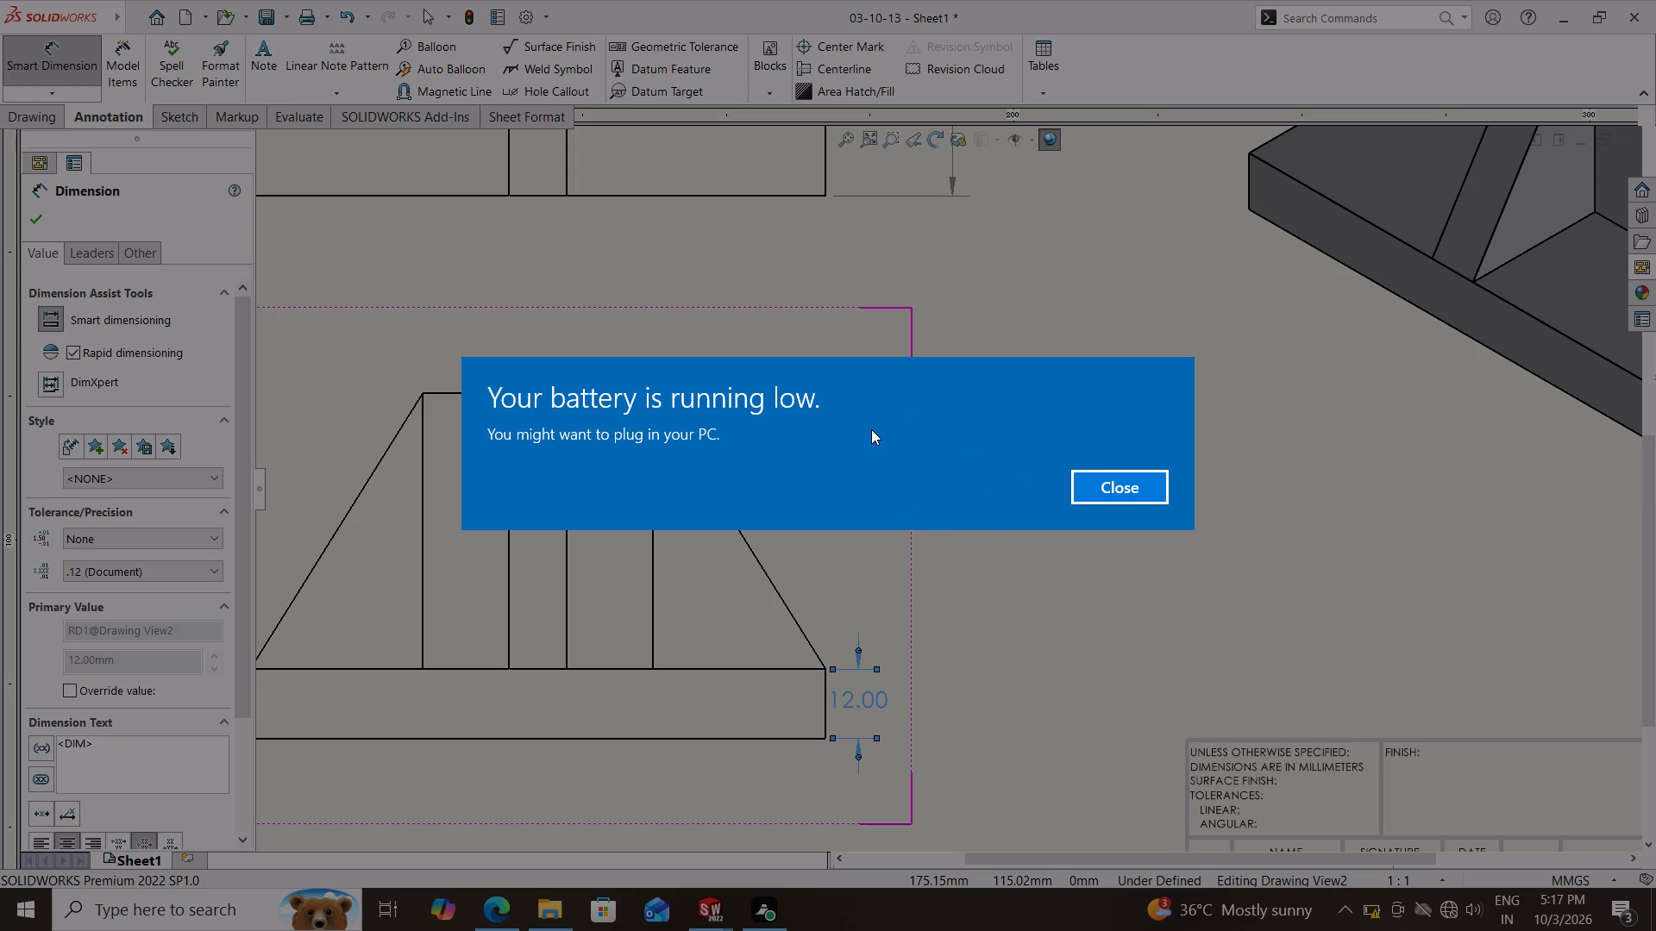
click(1097, 477)
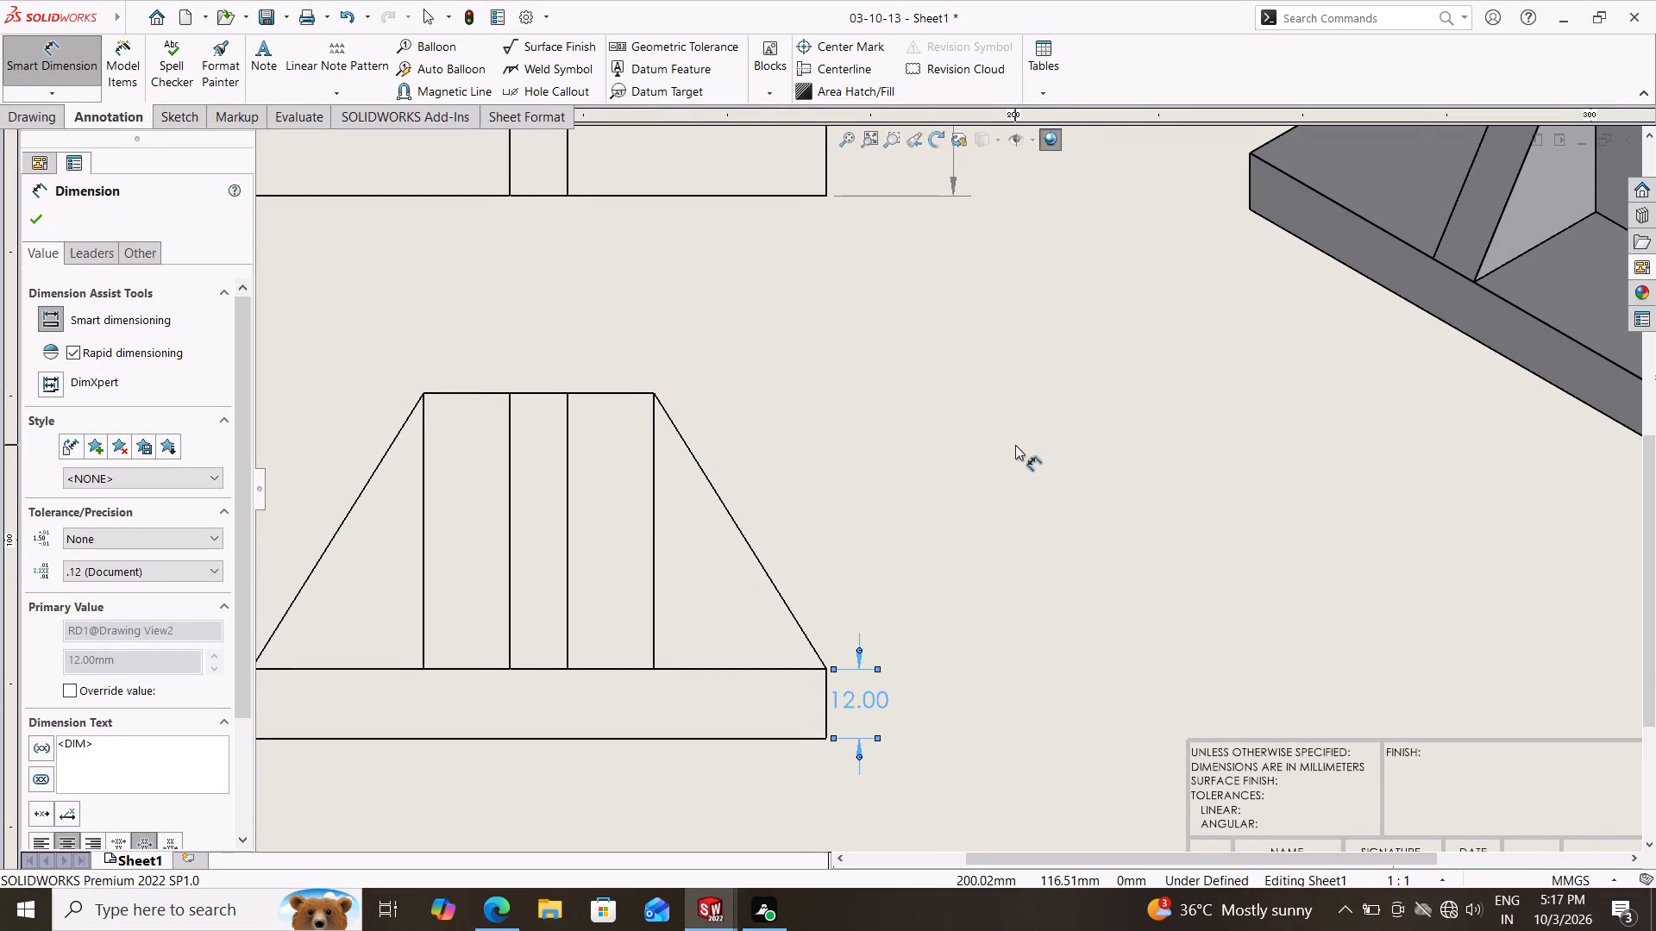
scroll(862, 442, down, 2)
scroll(862, 442, up, 1)
scroll(862, 442, down, 1)
scroll(862, 442, up, 1)
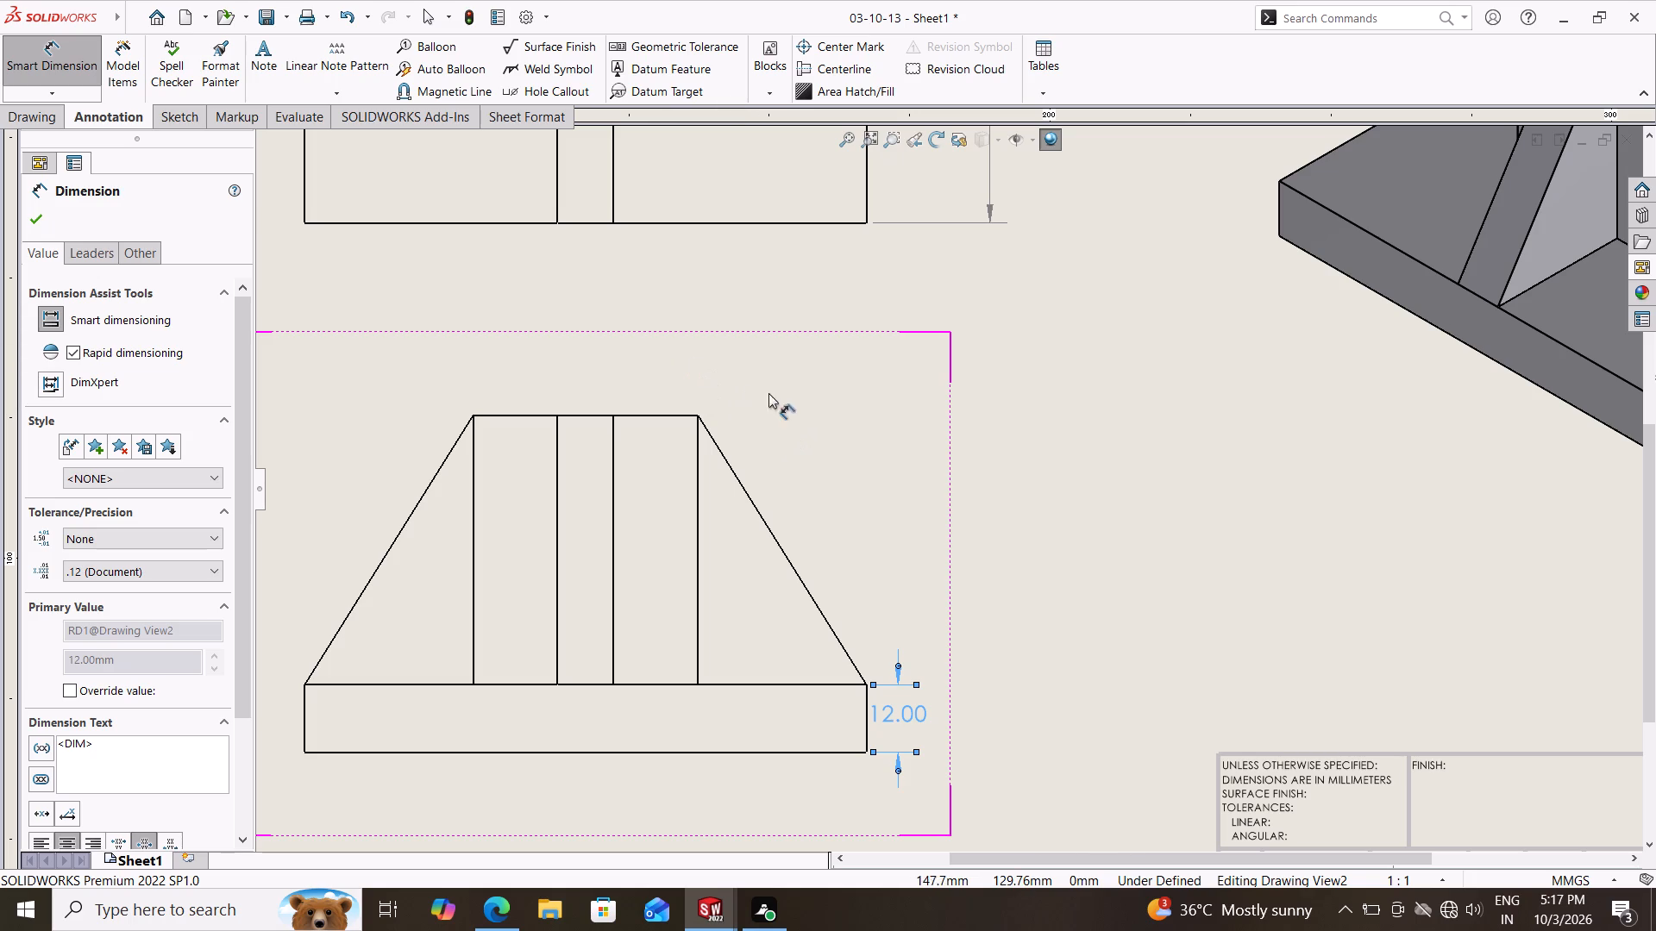
click(866, 752)
click(700, 415)
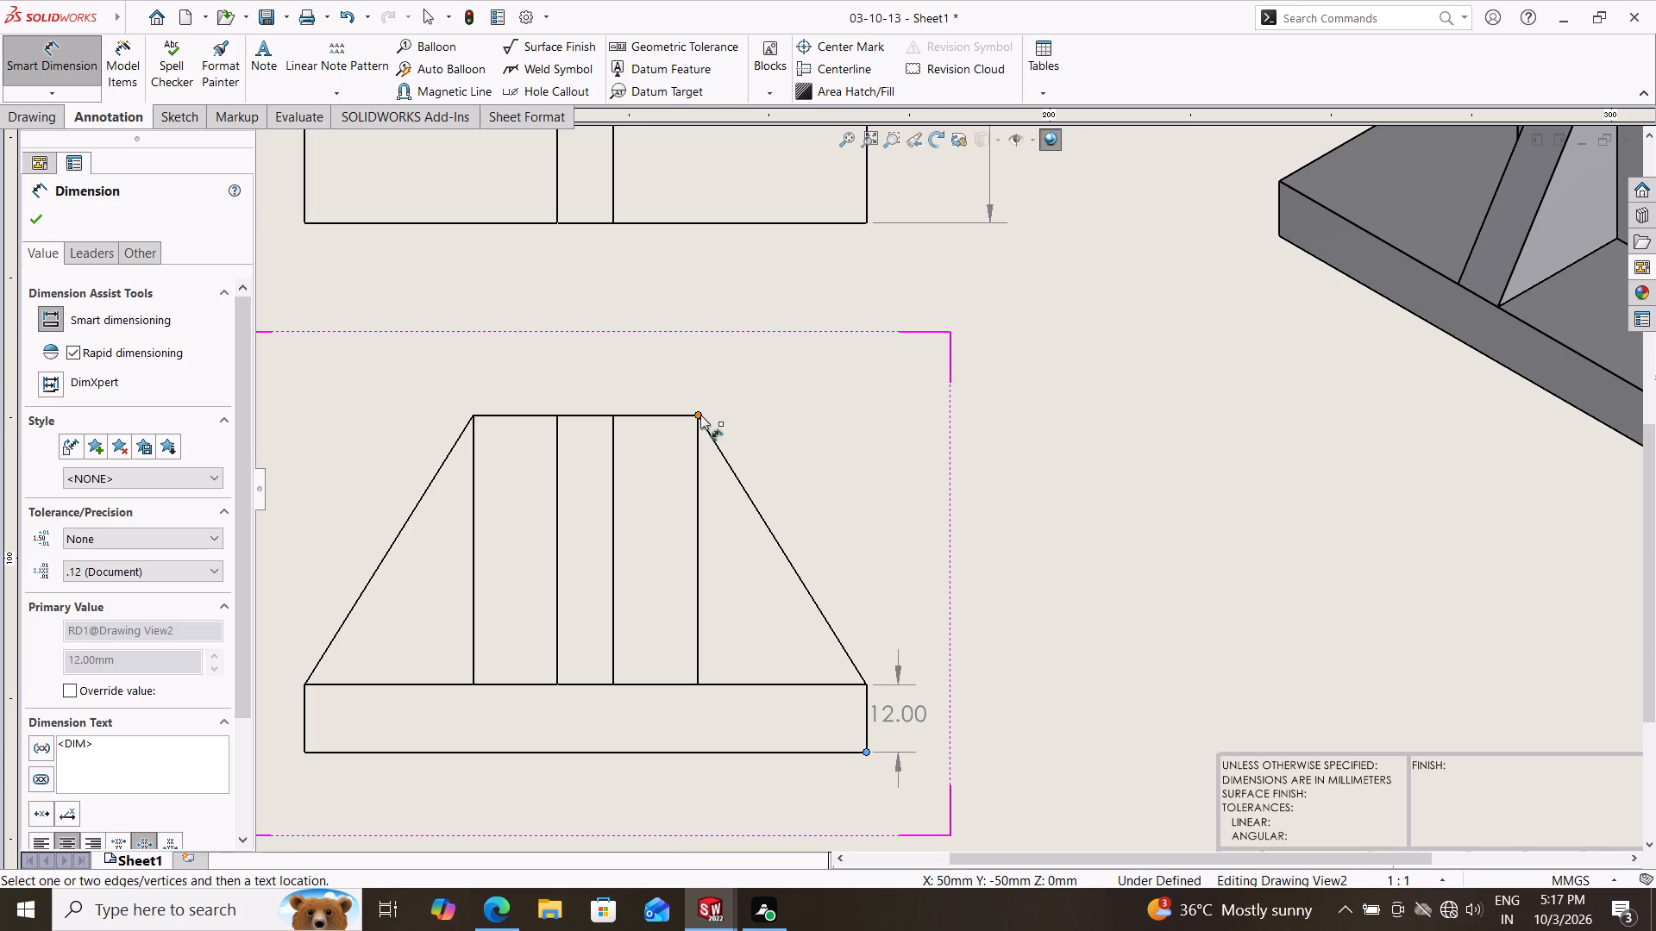
click(969, 624)
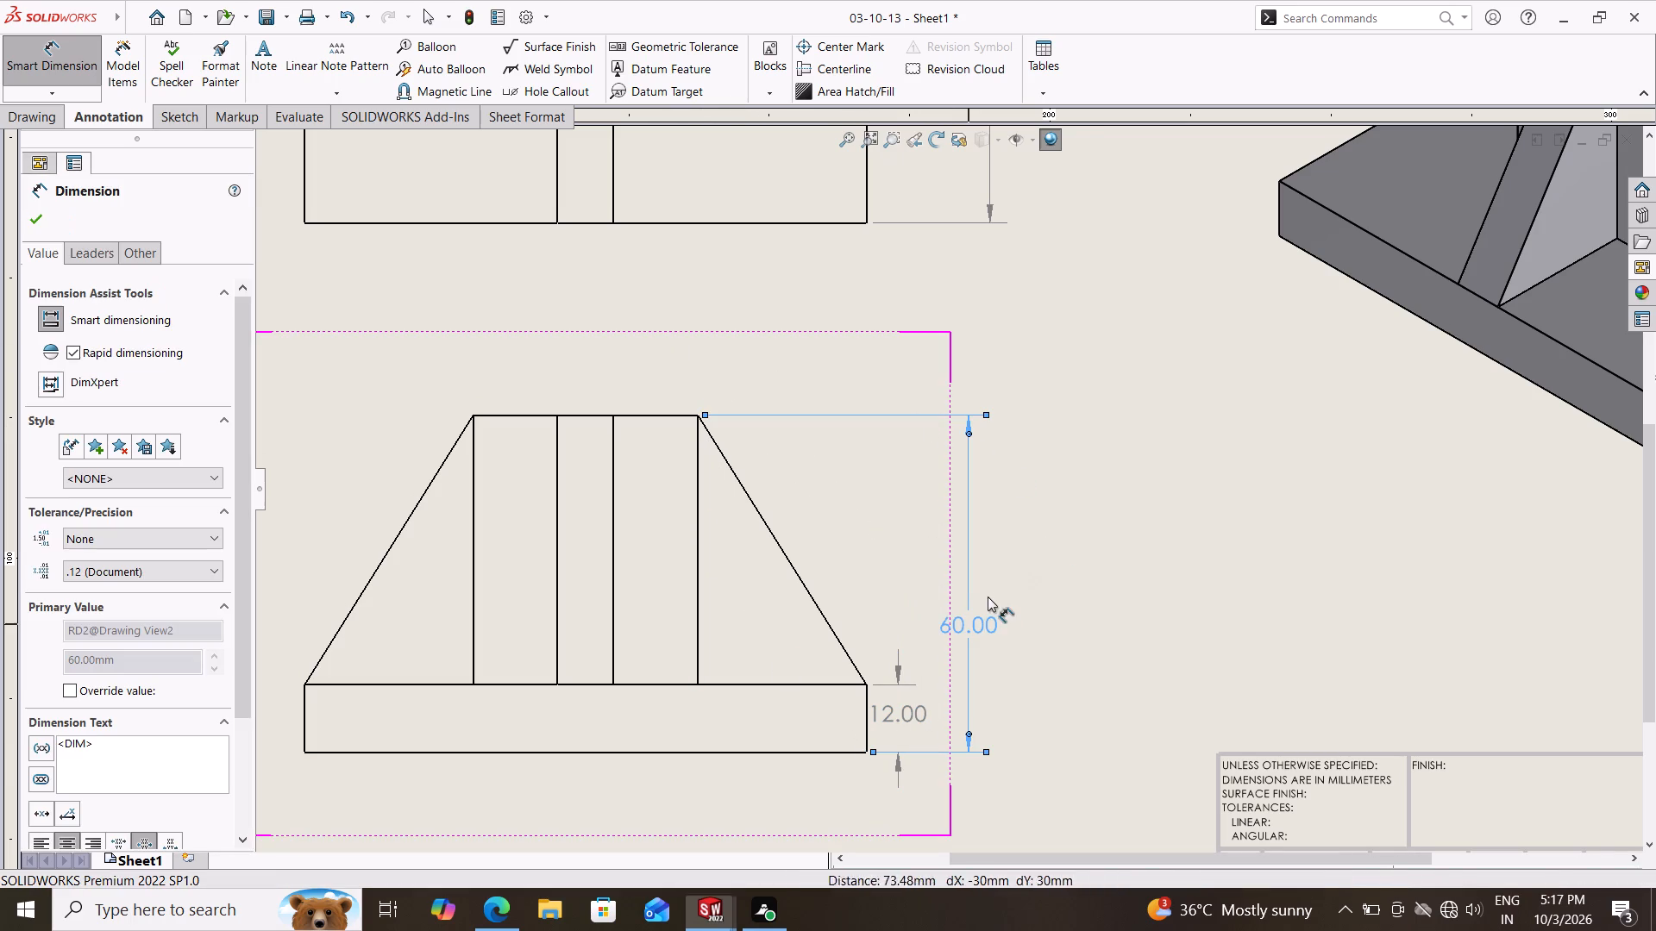
drag(34, 226, 53, 237)
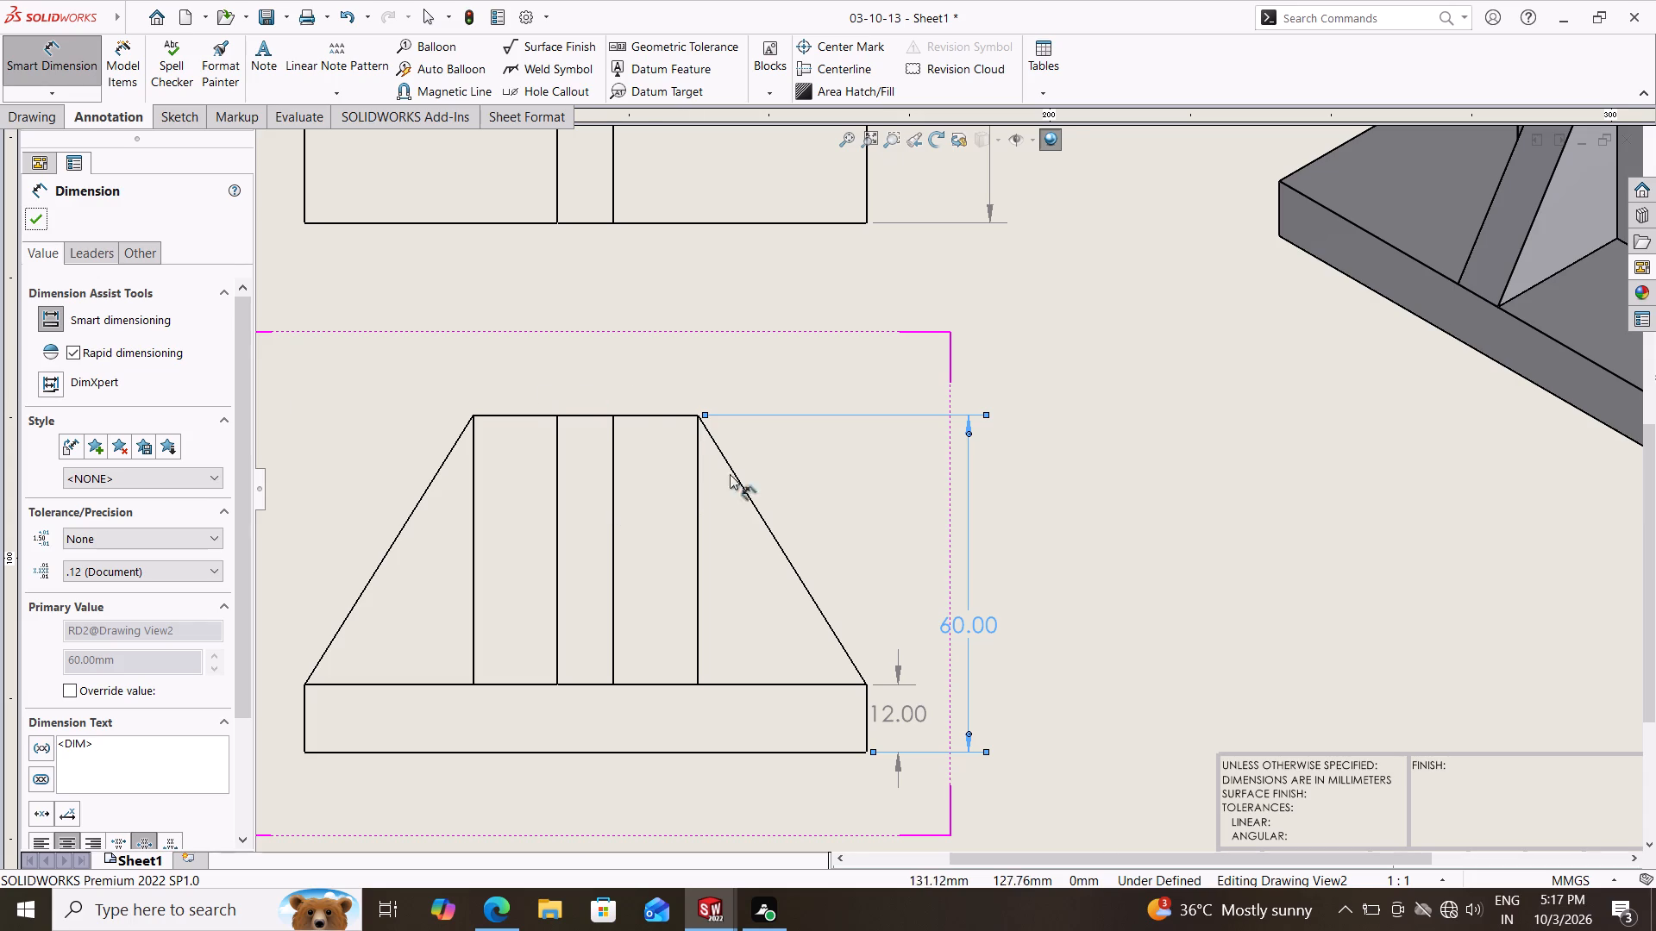
Review the dimensioned orthographic views and the shaded isometric view across the drawing sheet.
scroll(1101, 429, down, 1)
scroll(1102, 429, up, 4)
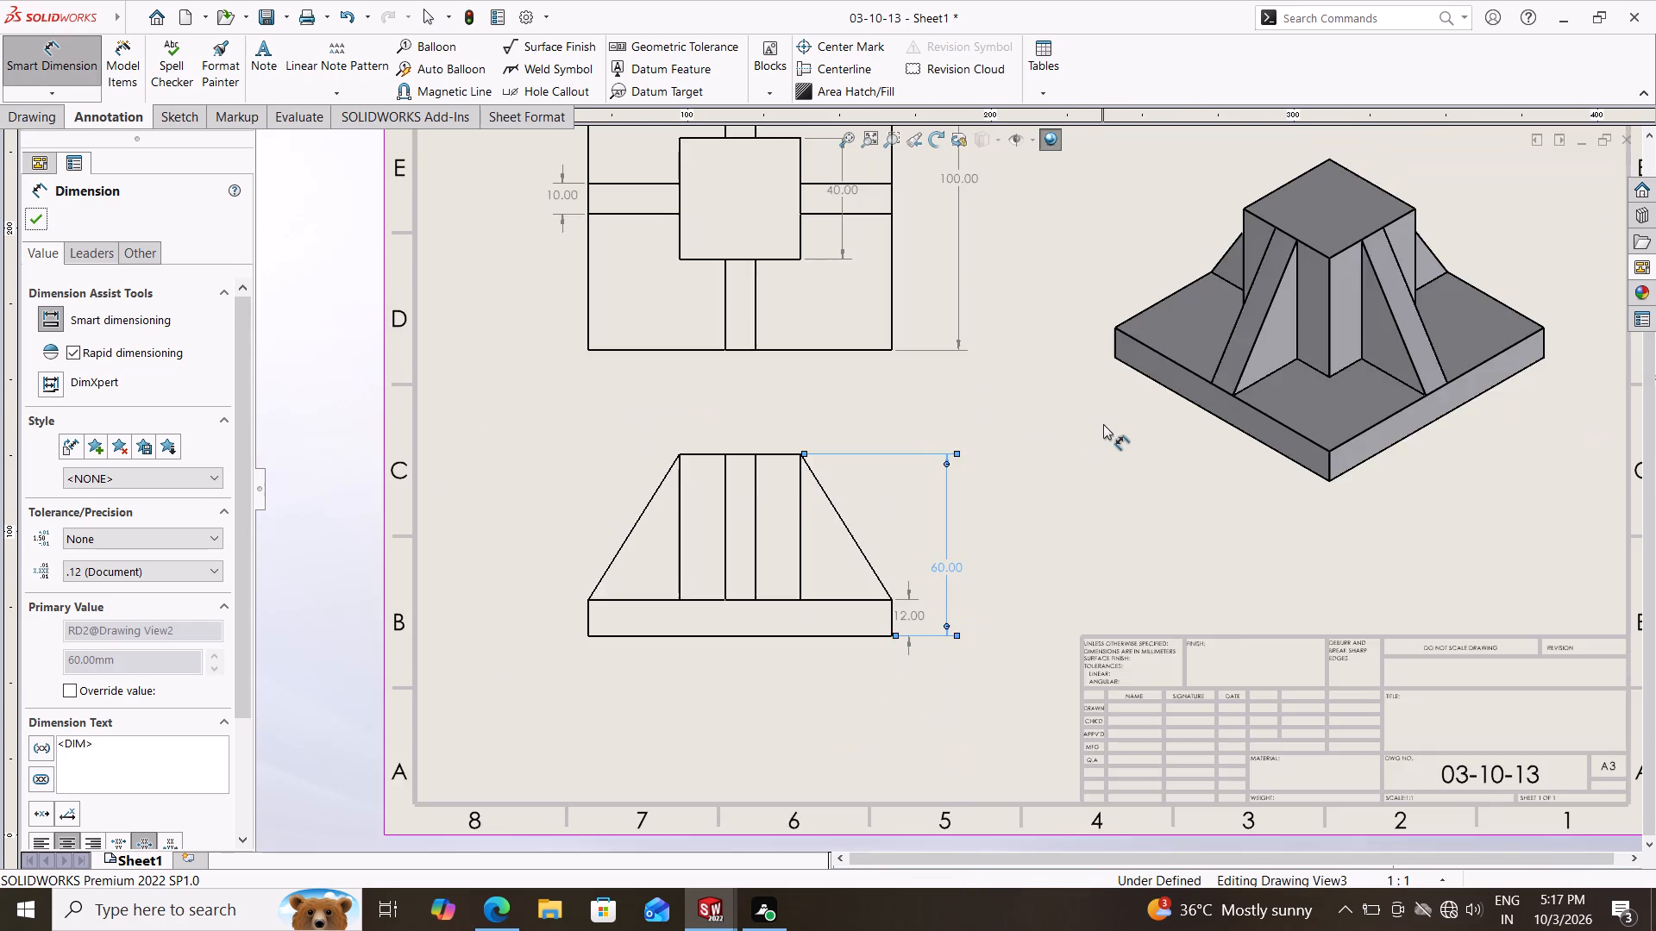
scroll(1103, 424, up, 2)
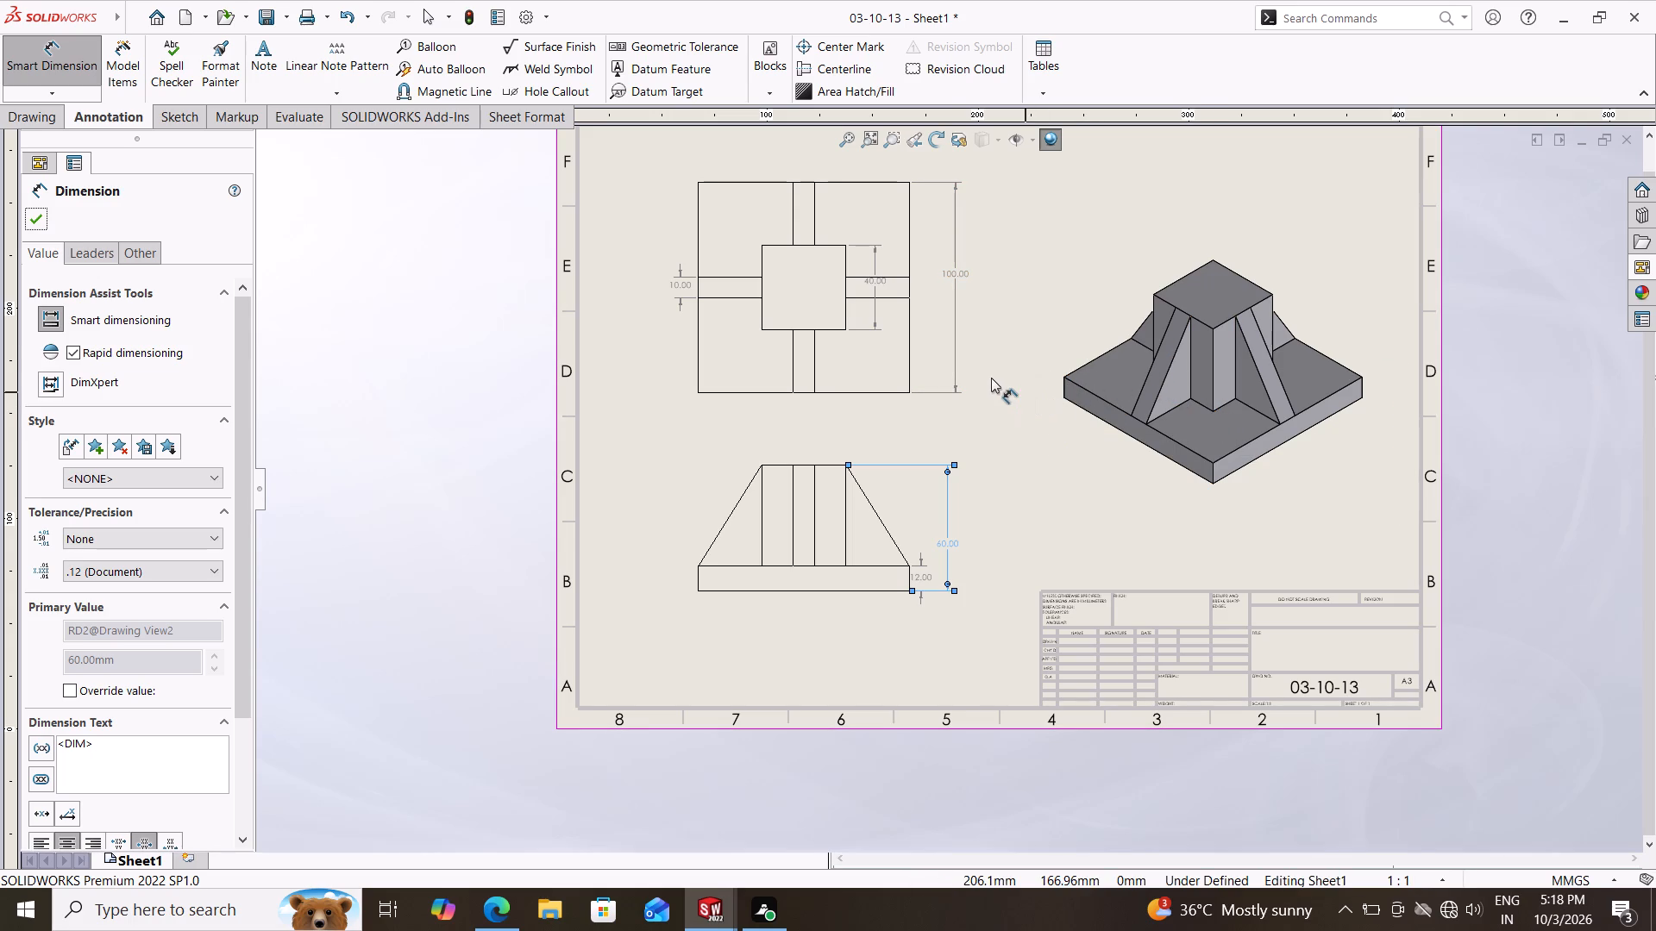
scroll(837, 346, down, 2)
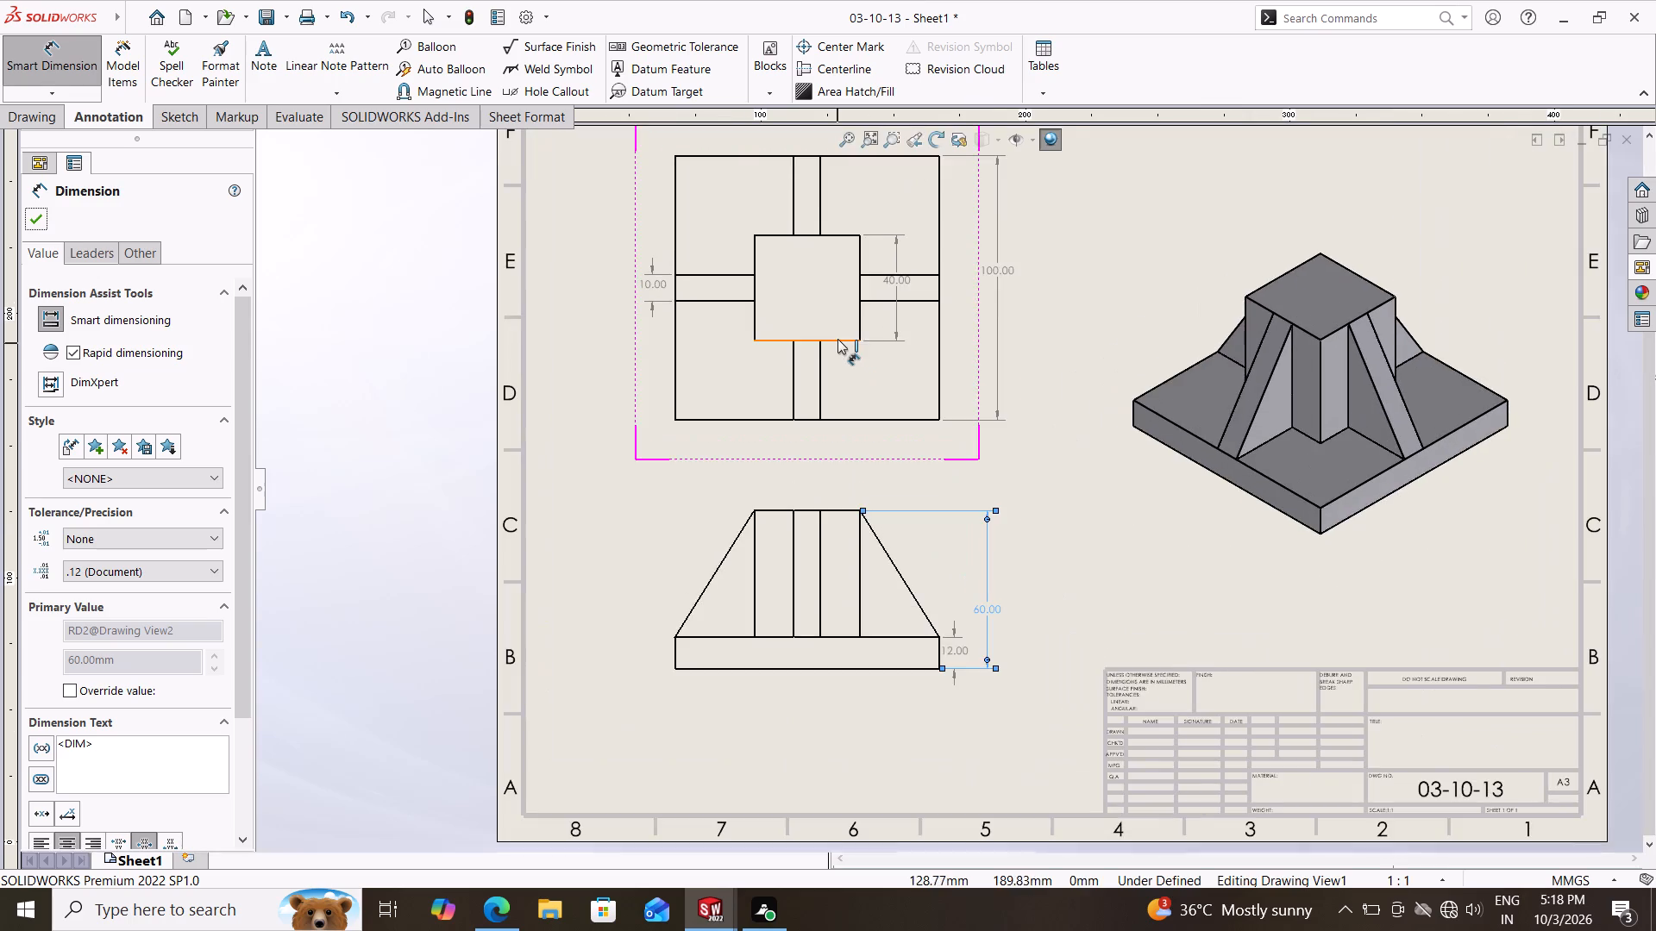
scroll(844, 332, down, 3)
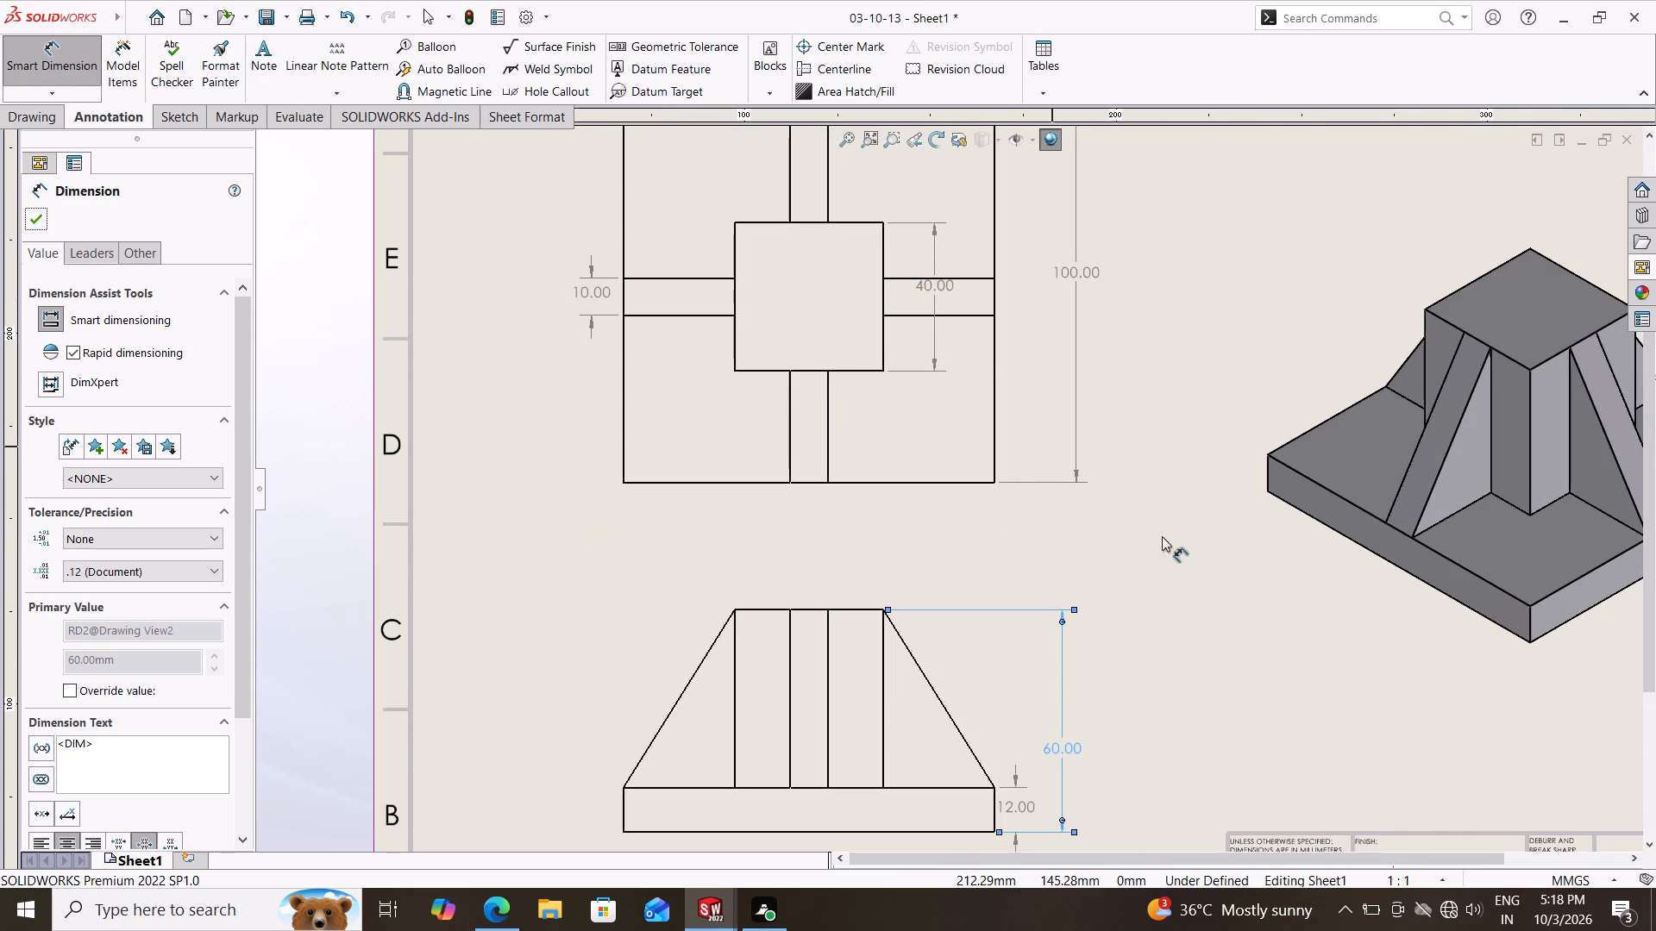
scroll(1162, 536, down, 1)
scroll(1162, 536, up, 1)
scroll(1162, 536, down, 1)
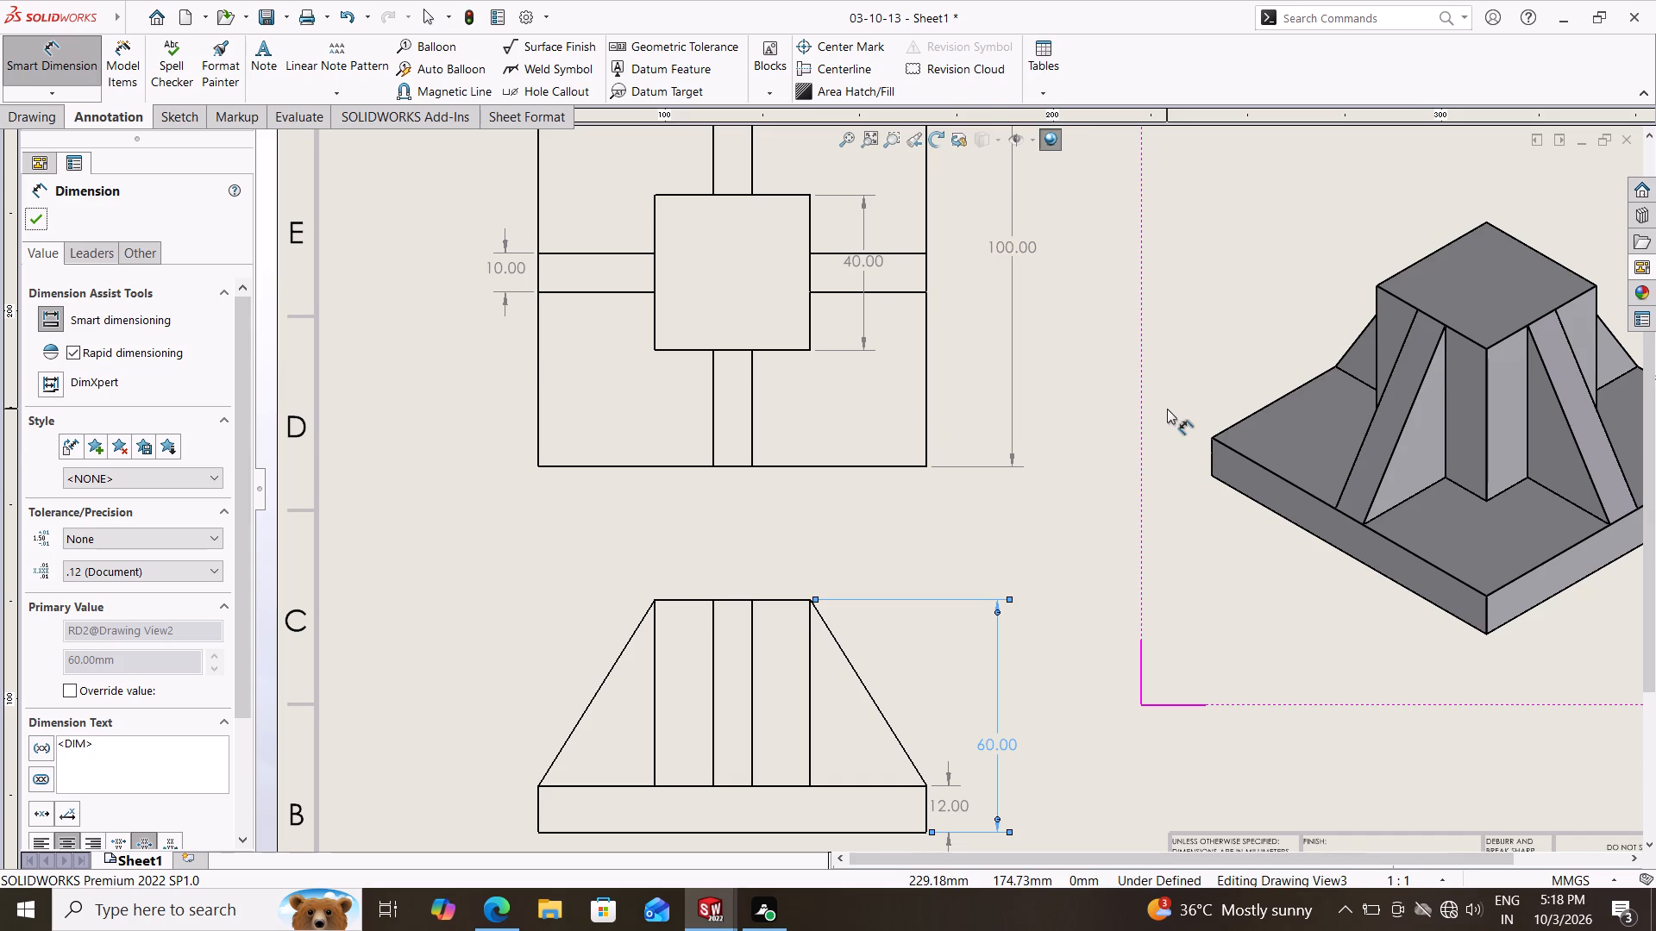
scroll(1078, 430, down, 4)
scroll(1058, 458, up, 5)
scroll(1046, 446, down, 1)
scroll(1051, 439, up, 3)
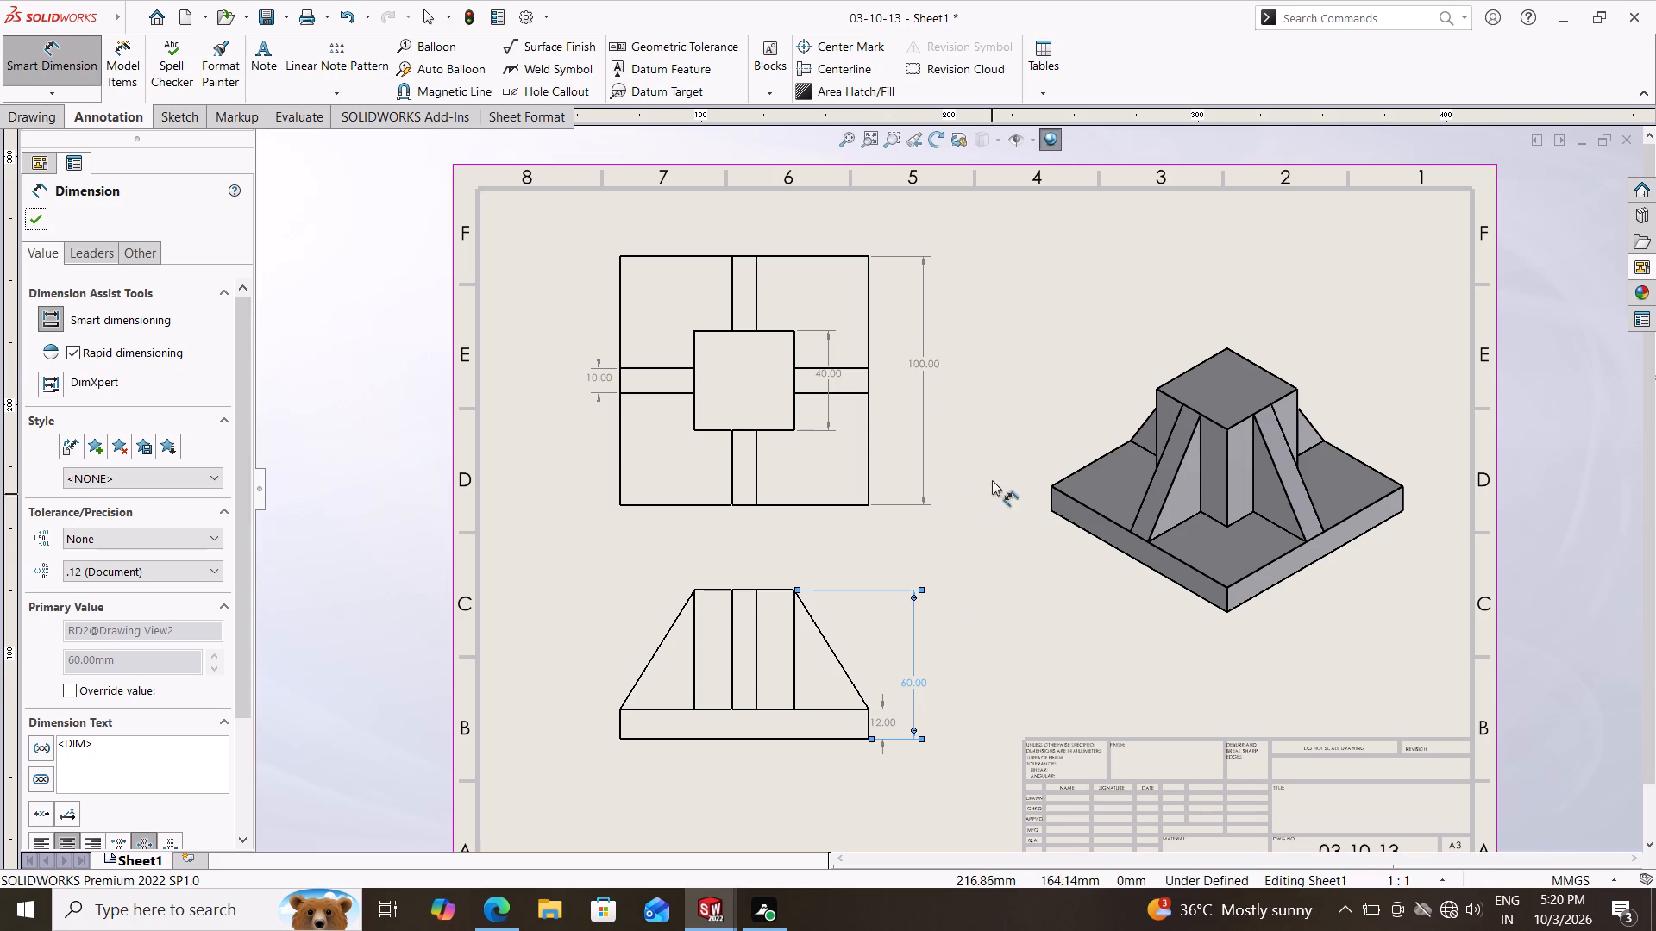
scroll(988, 416, down, 2)
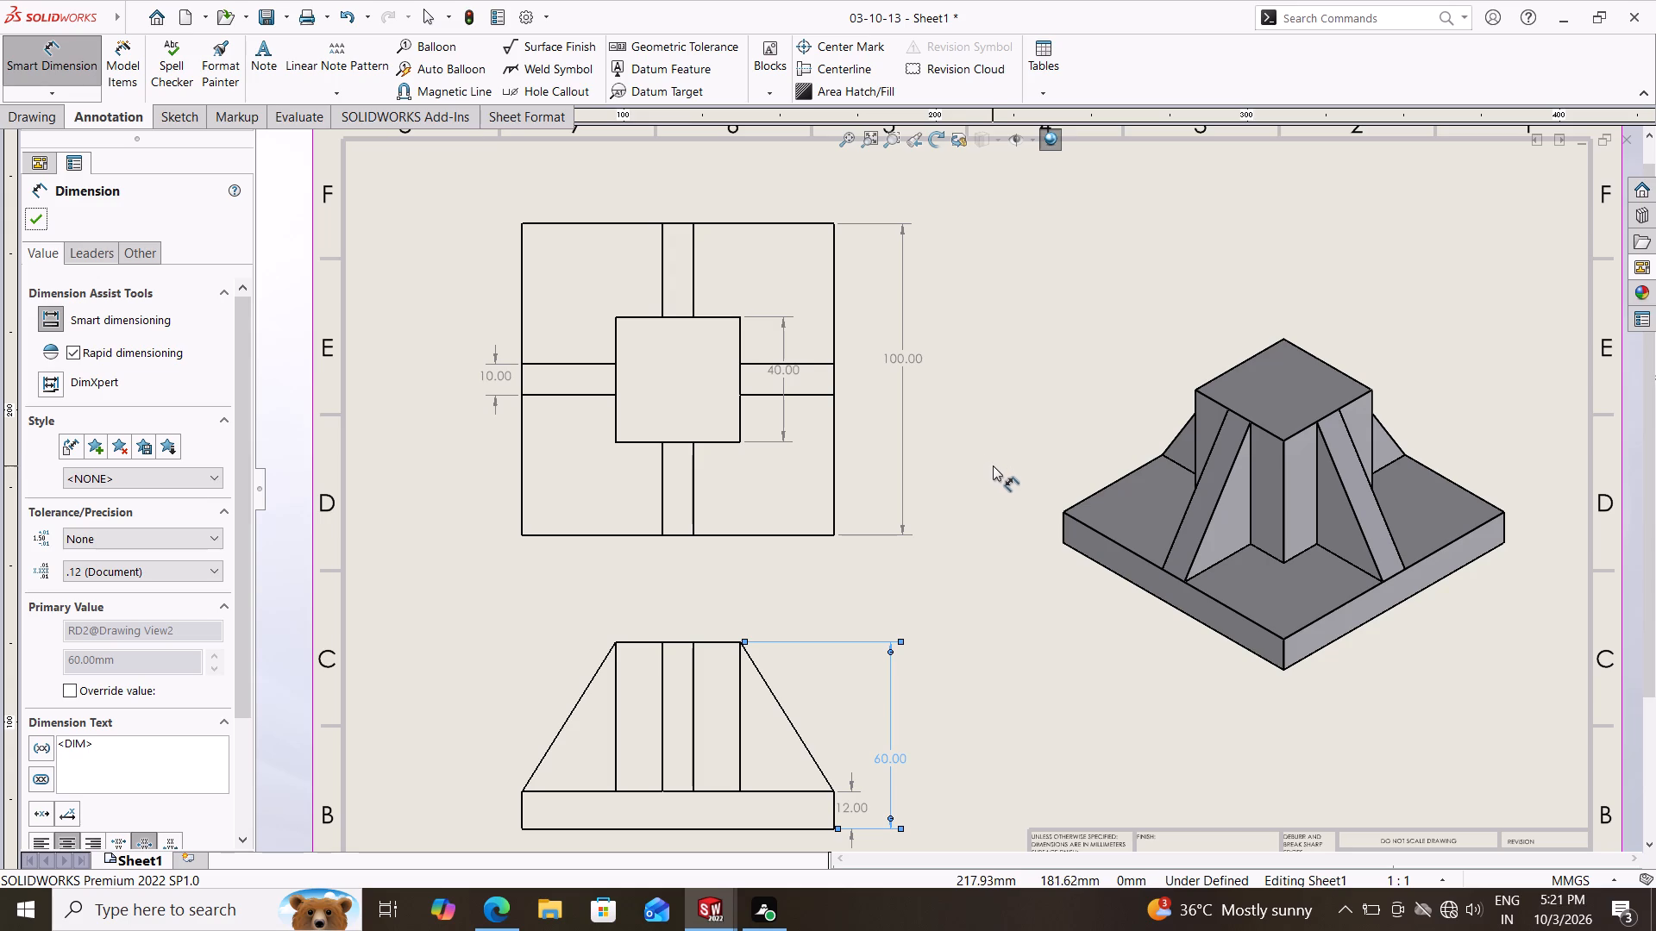
scroll(1022, 541, down, 1)
scroll(1022, 541, up, 1)
scroll(1022, 541, down, 1)
scroll(968, 587, up, 1)
scroll(966, 585, down, 1)
scroll(965, 583, up, 1)
scroll(997, 504, down, 1)
scroll(997, 504, up, 1)
scroll(997, 504, down, 2)
scroll(990, 600, down, 3)
Switch to the 03-10-13 part document and save it.
click(719, 912)
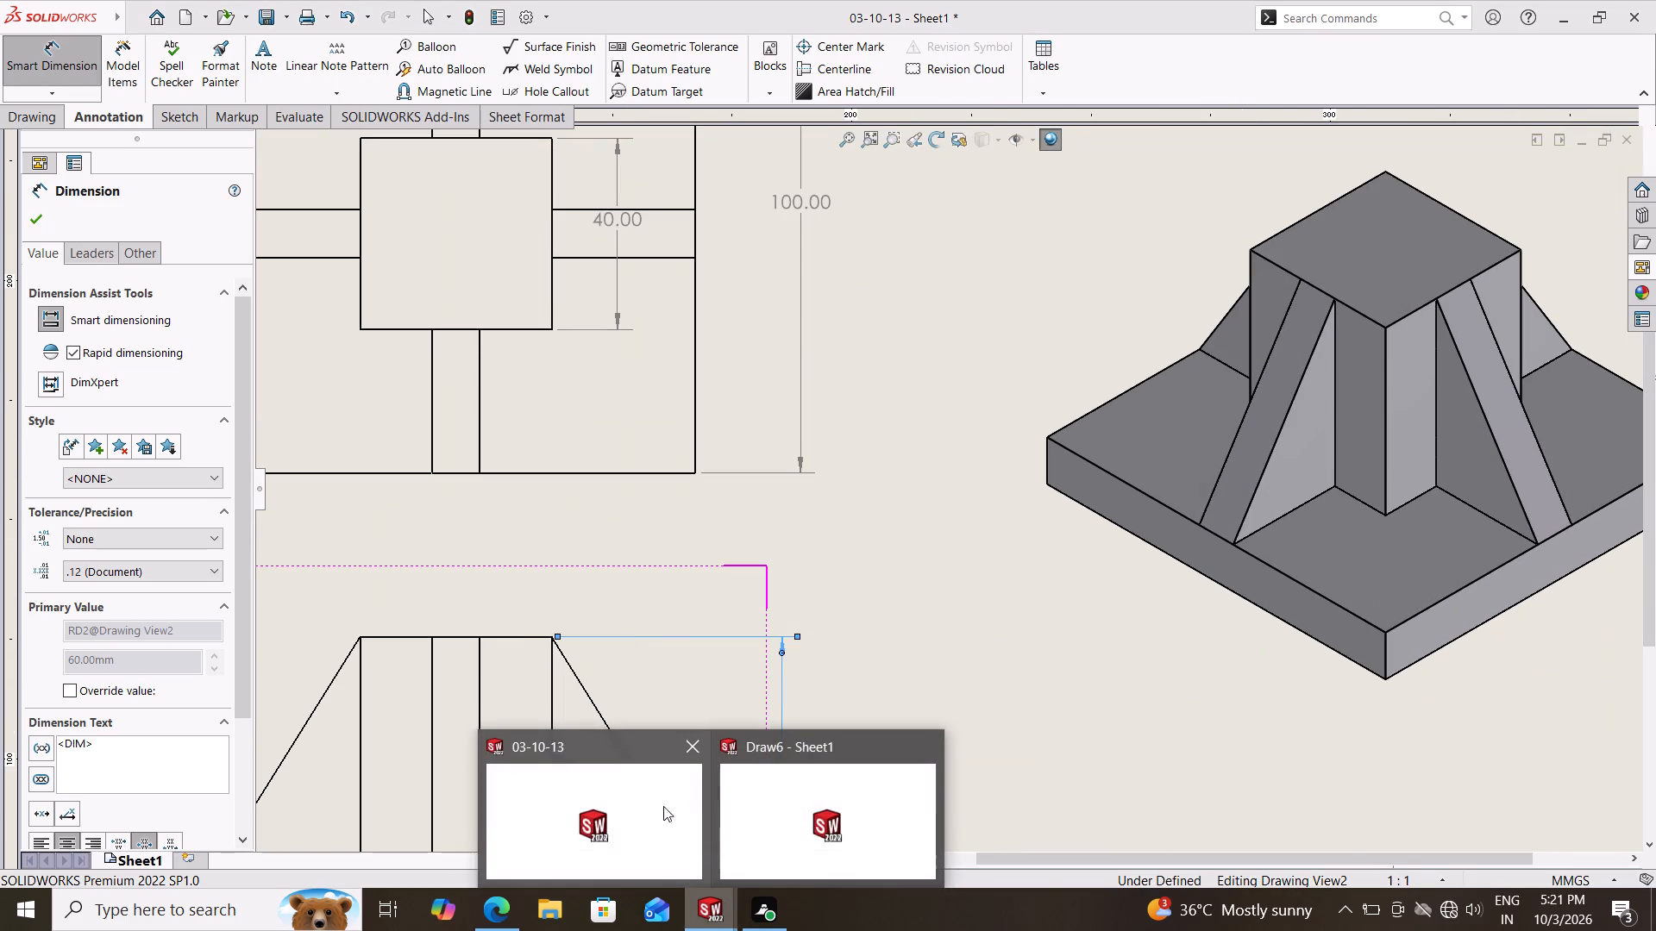
click(644, 797)
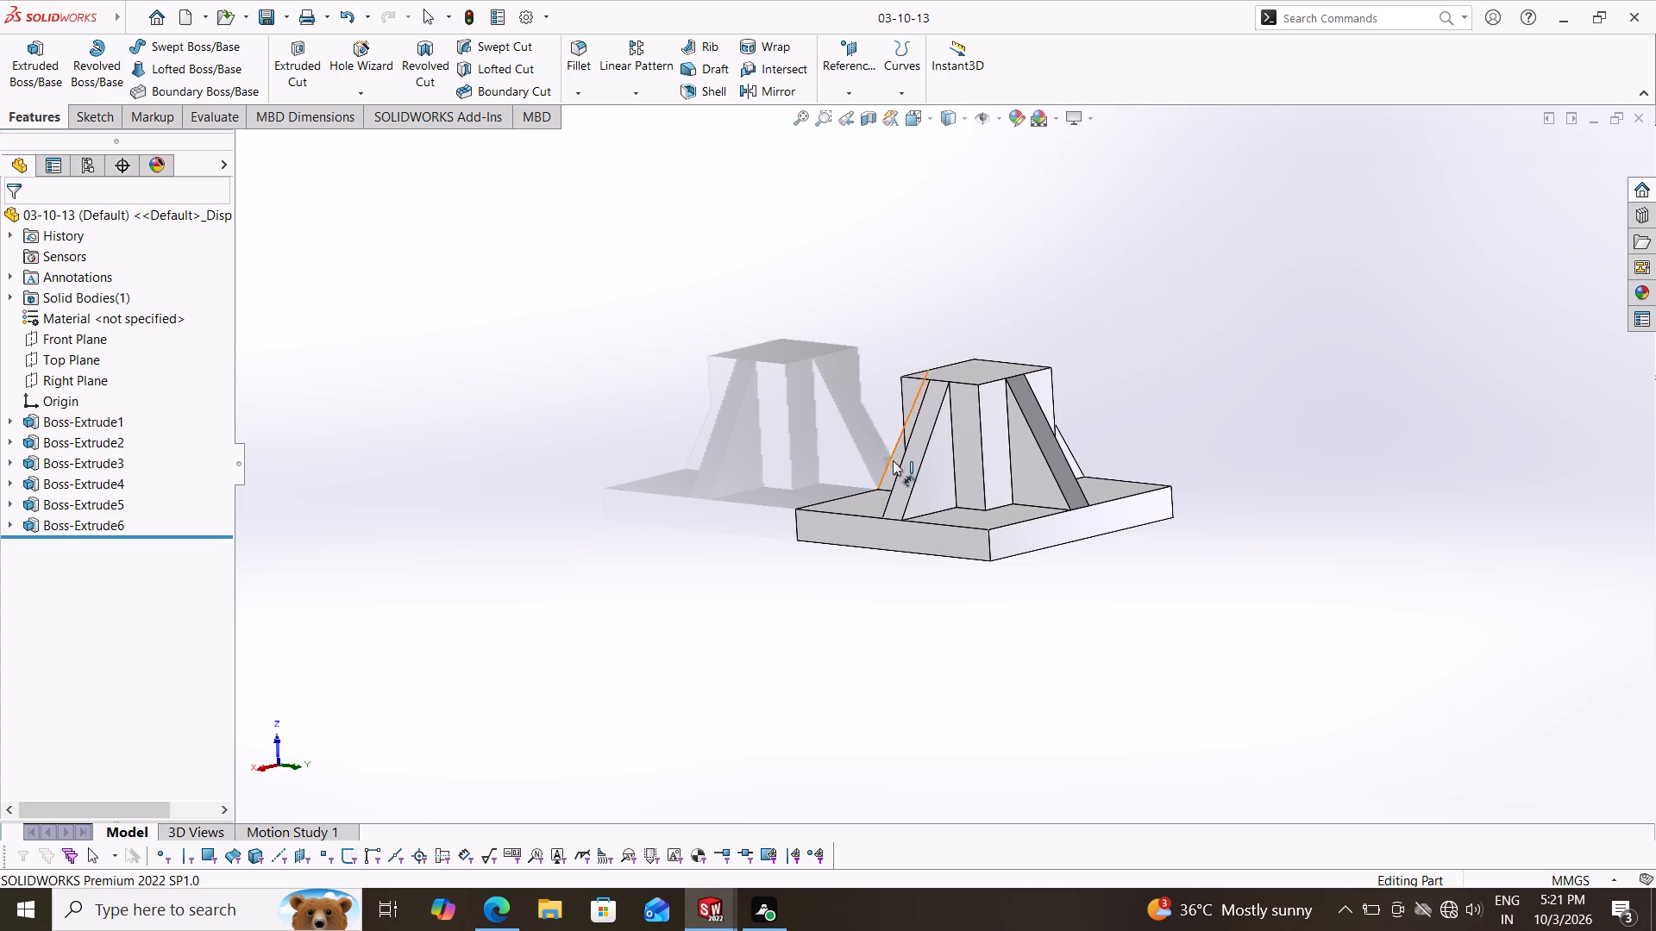
scroll(897, 409, down, 4)
scroll(912, 467, up, 5)
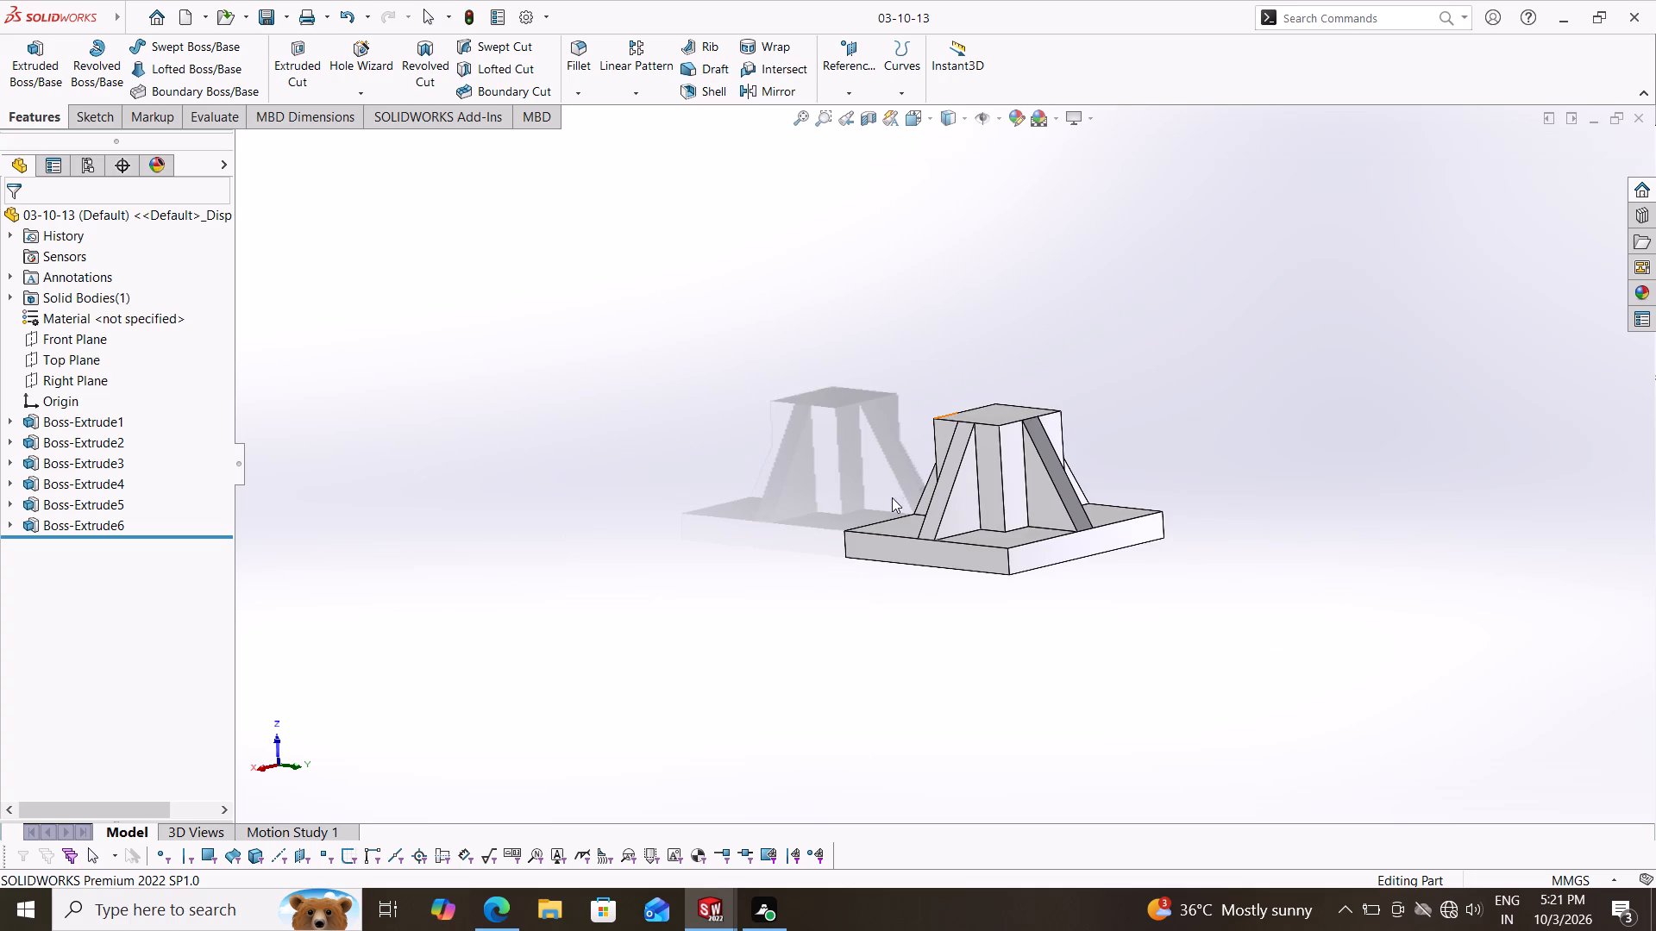
click(280, 0)
click(285, 23)
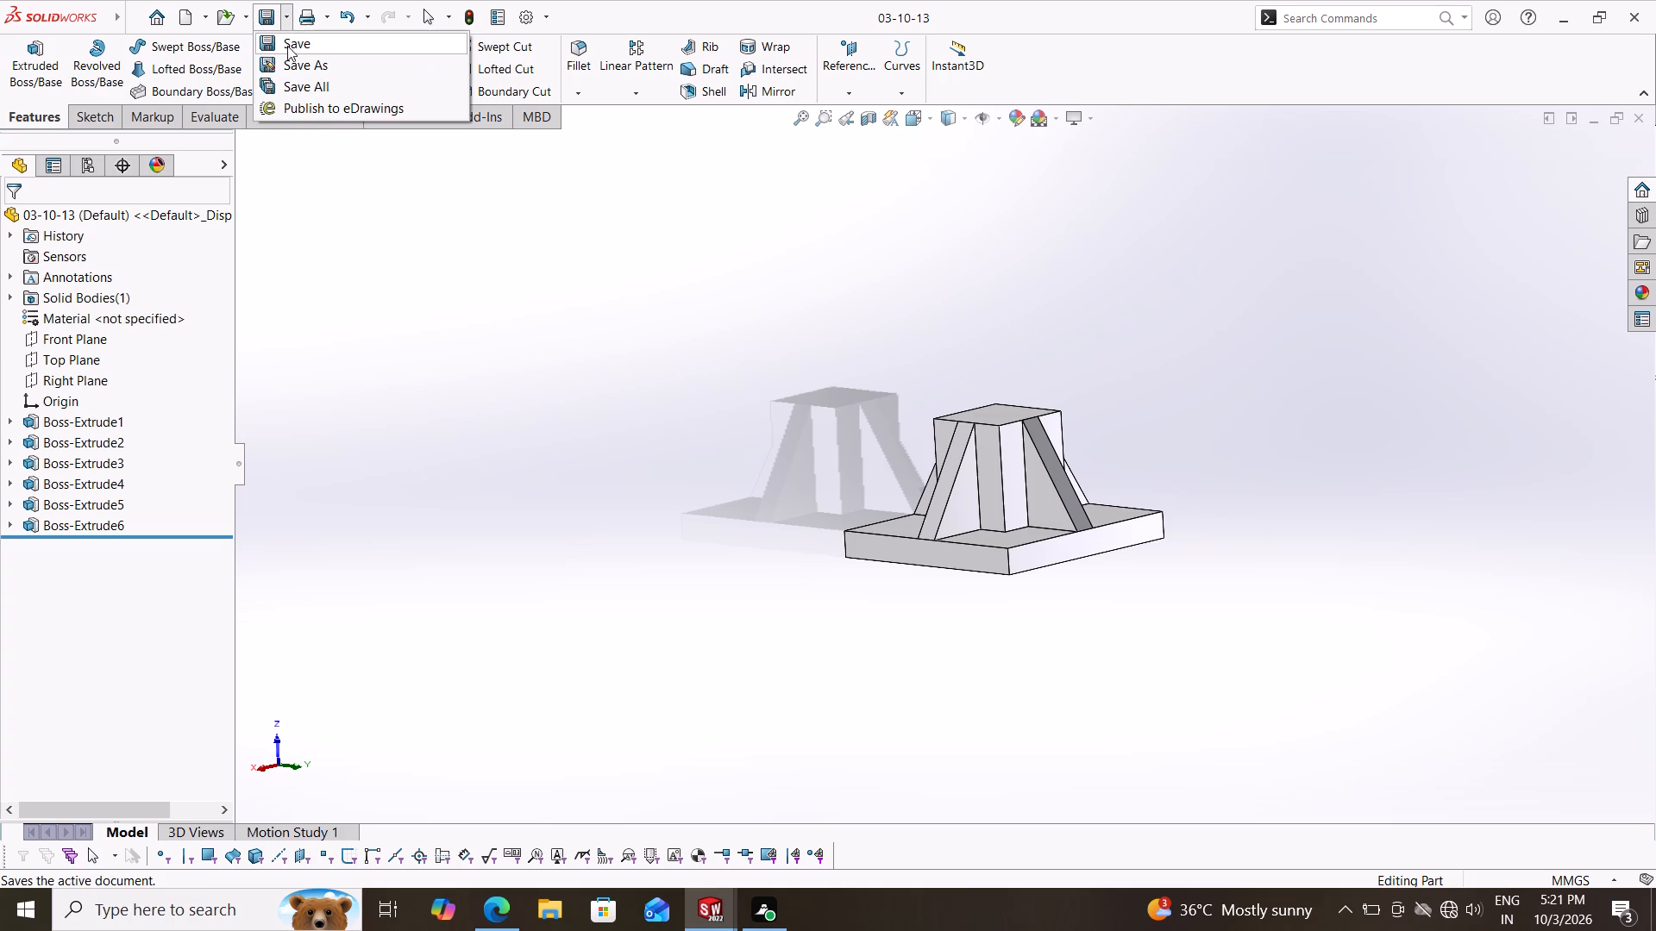
click(287, 46)
Switch to the 03-10-13 drawing and save it as a SOLIDWORKS Drawing named 03-10-13 in the Documents folder.
click(724, 905)
click(794, 822)
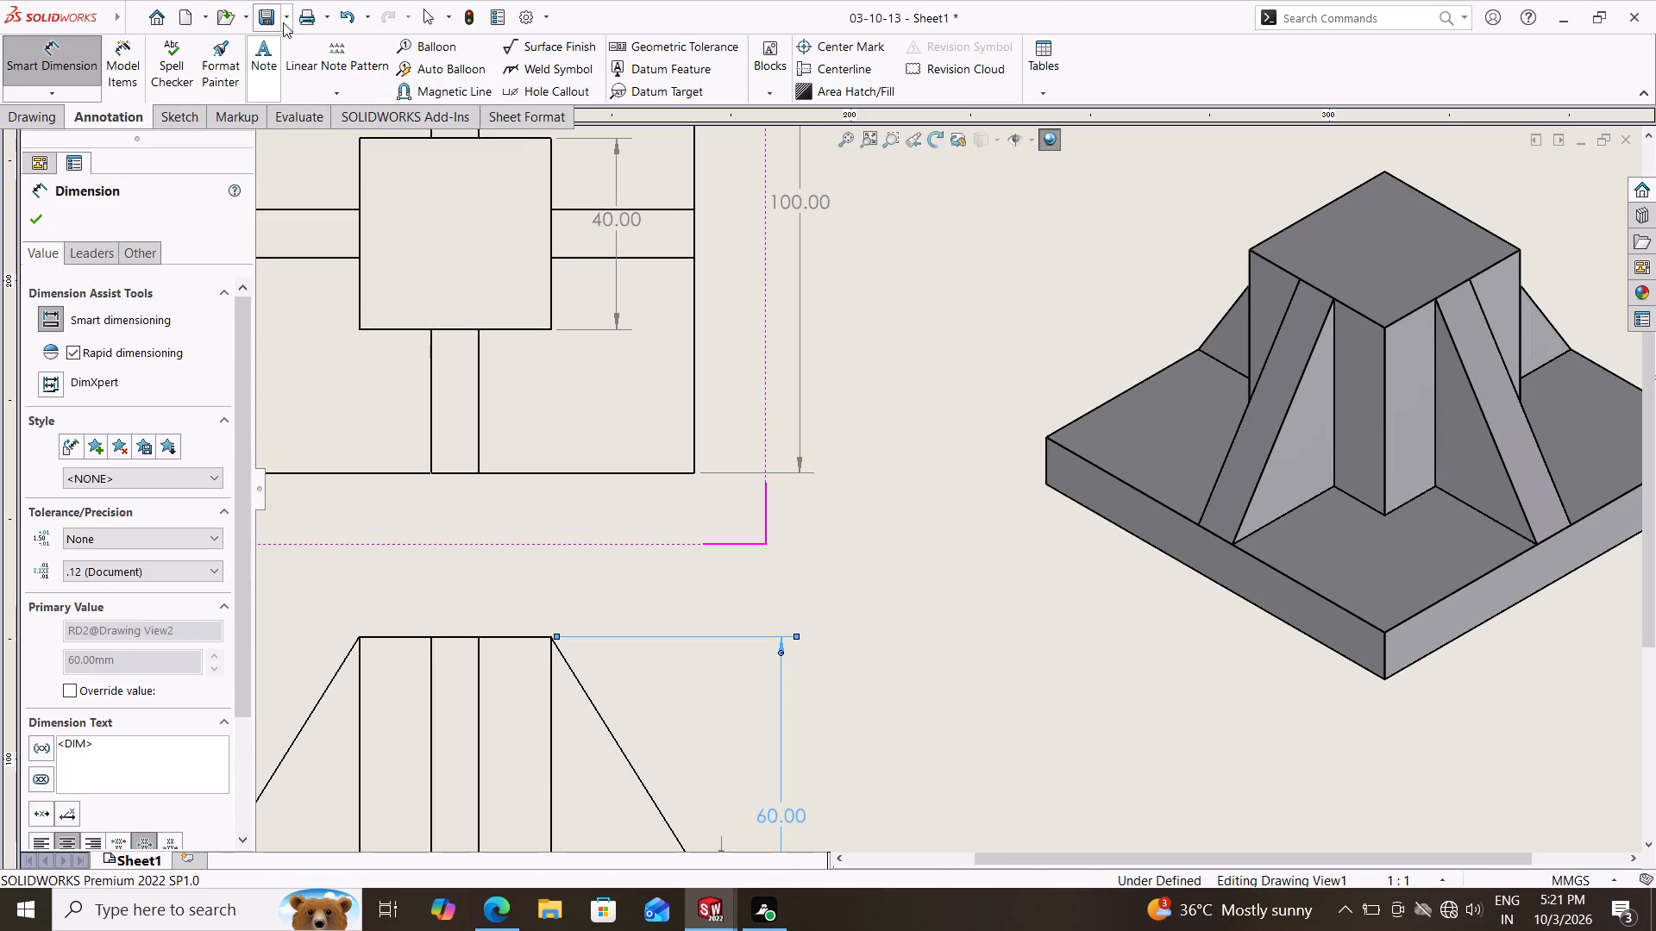
scroll(889, 572, down, 5)
scroll(889, 572, up, 7)
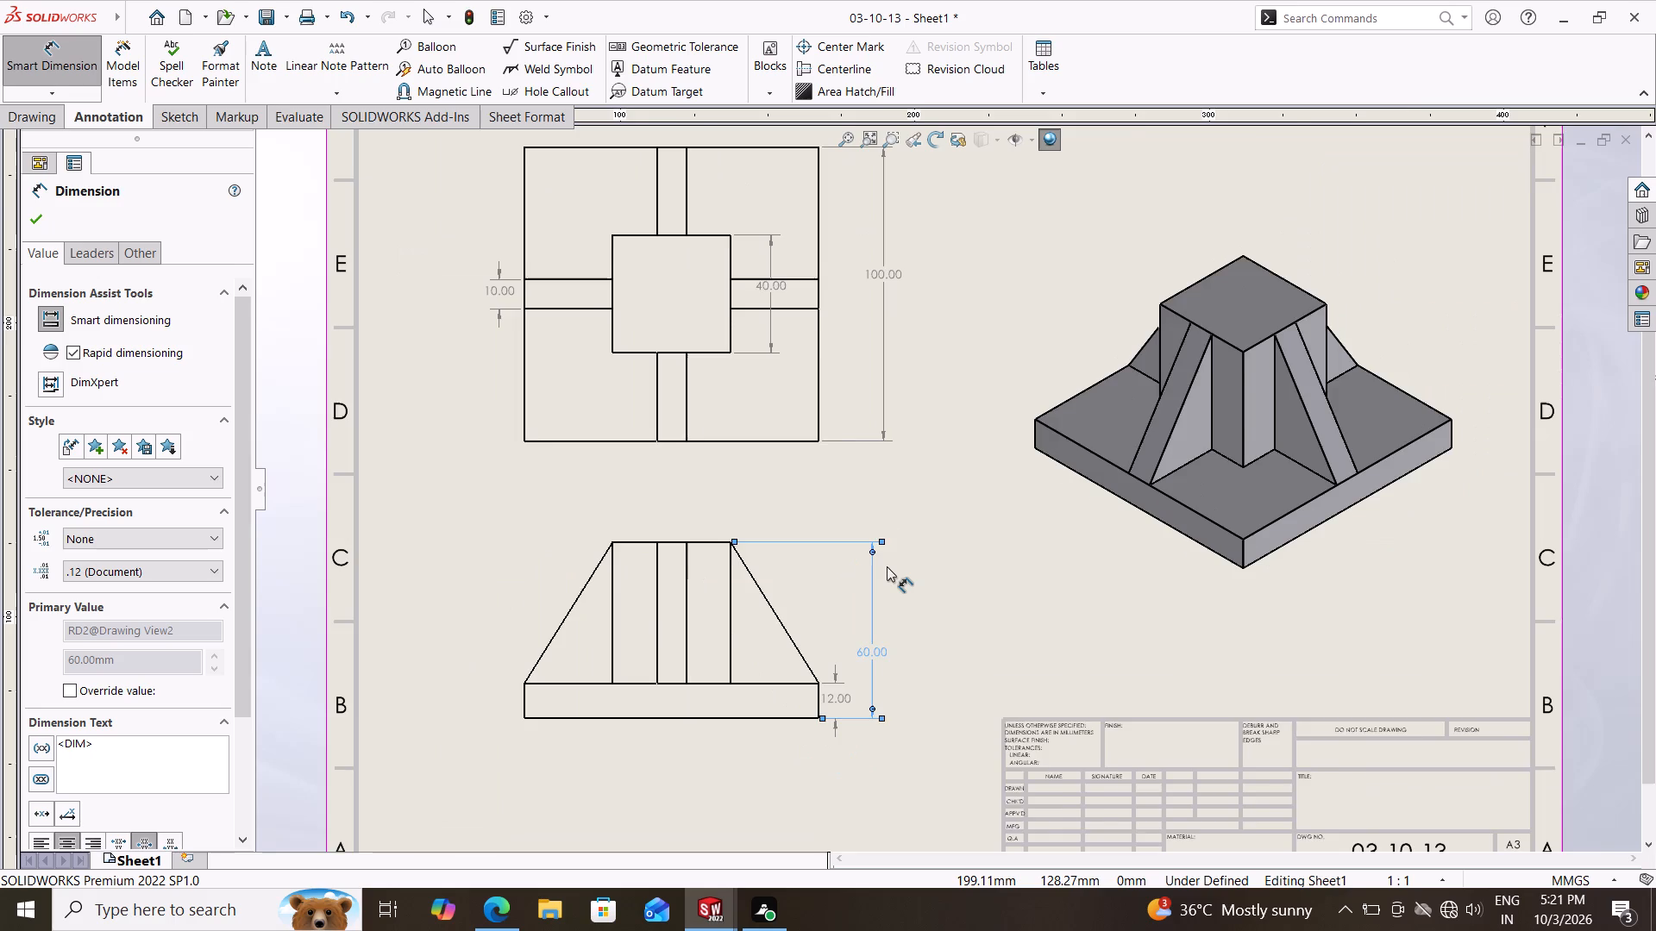
scroll(887, 566, up, 2)
scroll(887, 566, down, 1)
click(287, 22)
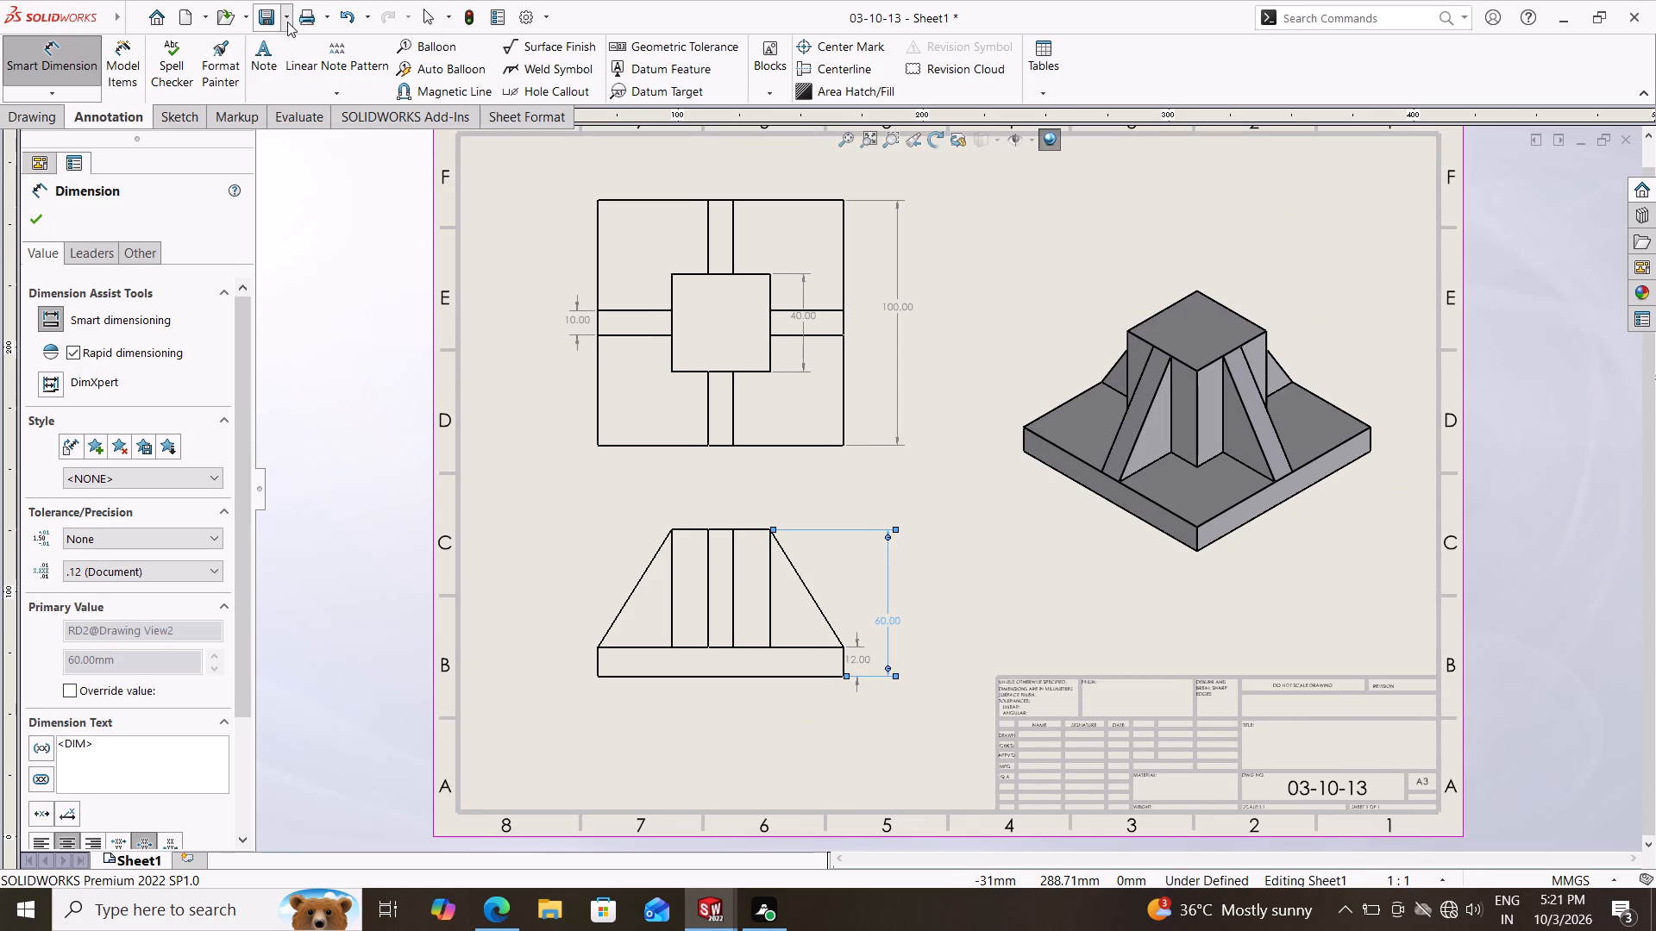
click(292, 70)
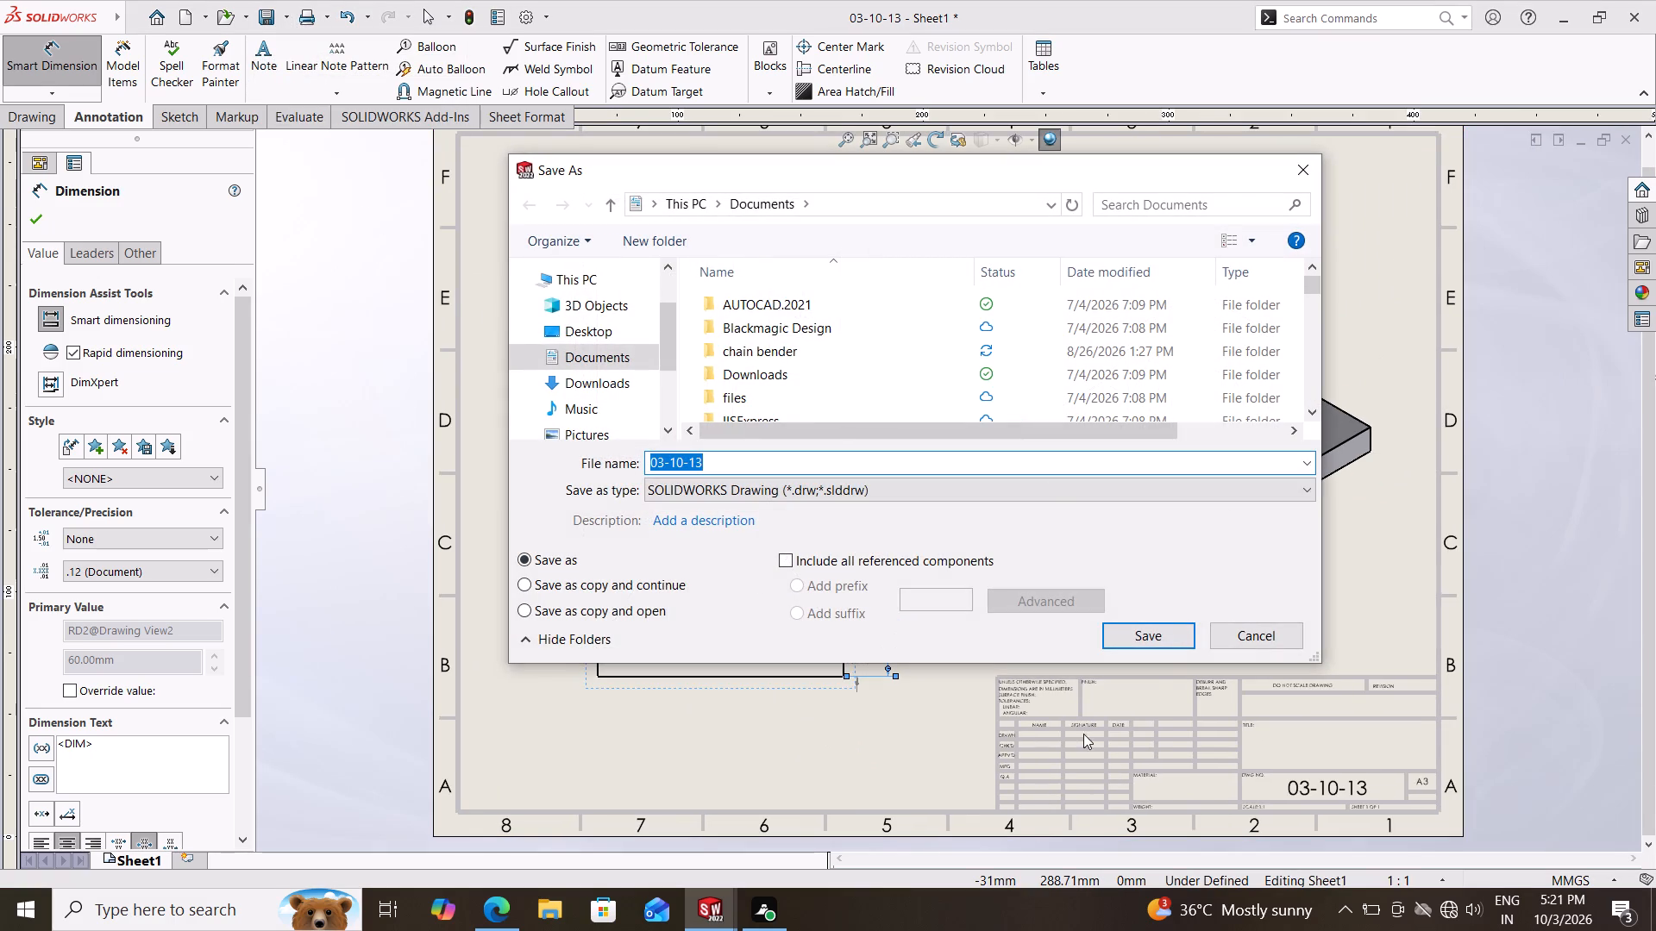
click(1151, 636)
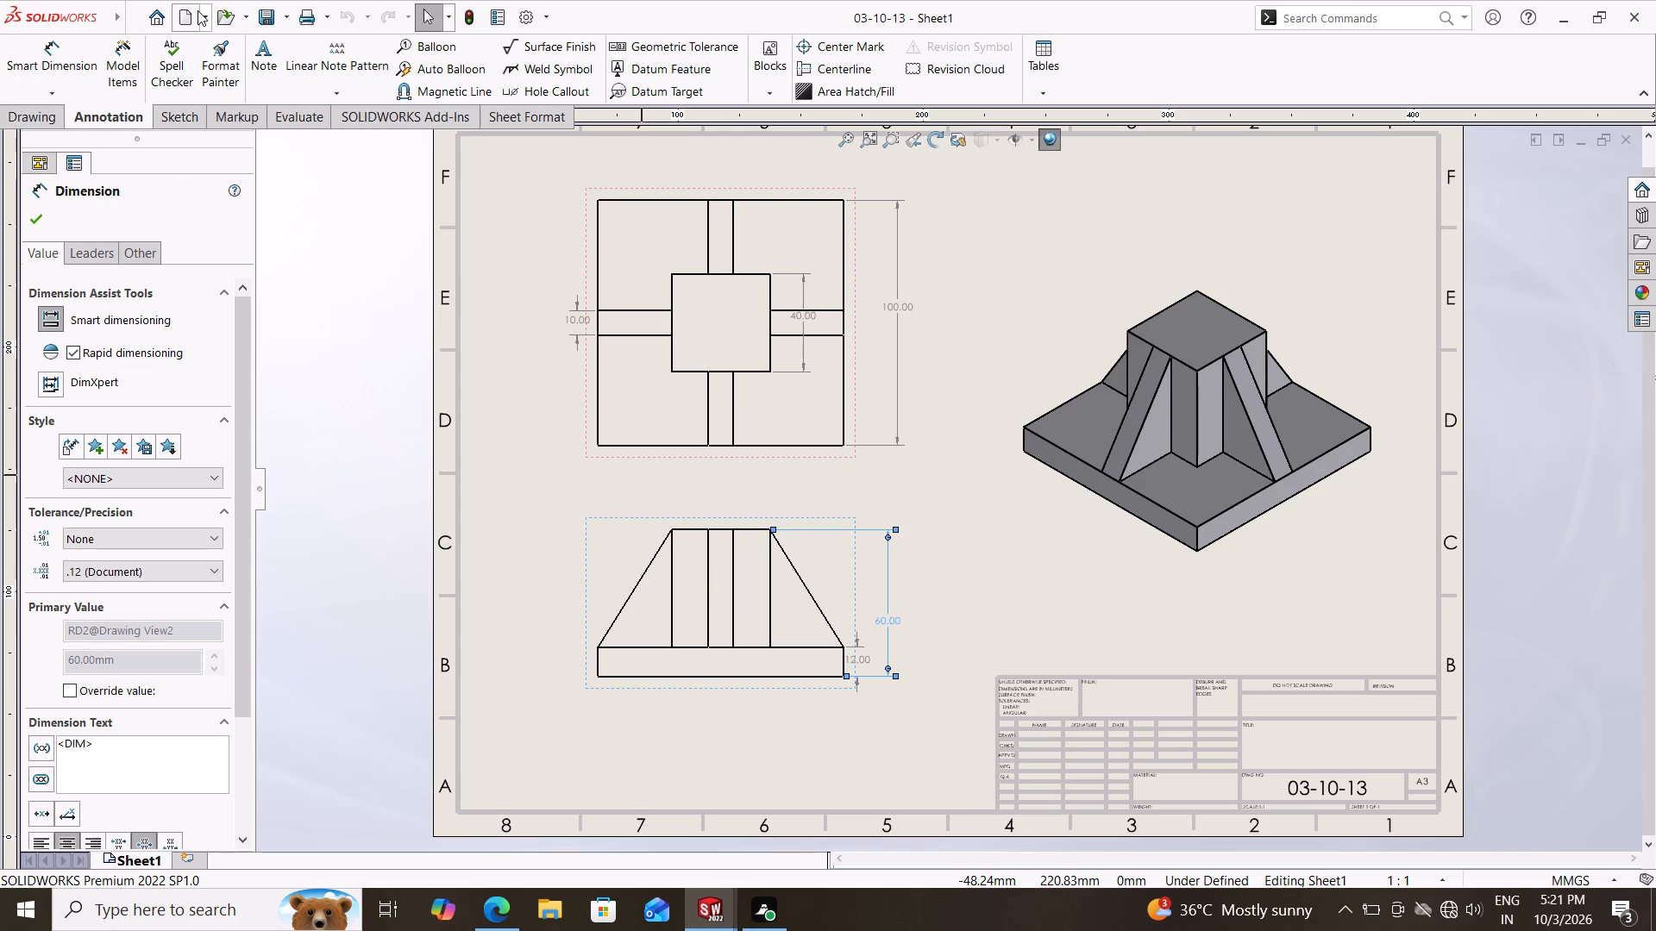
Save a copy of the drawing sheet as an Adobe PDF named 03-10-13 in the Documents folder.
click(285, 19)
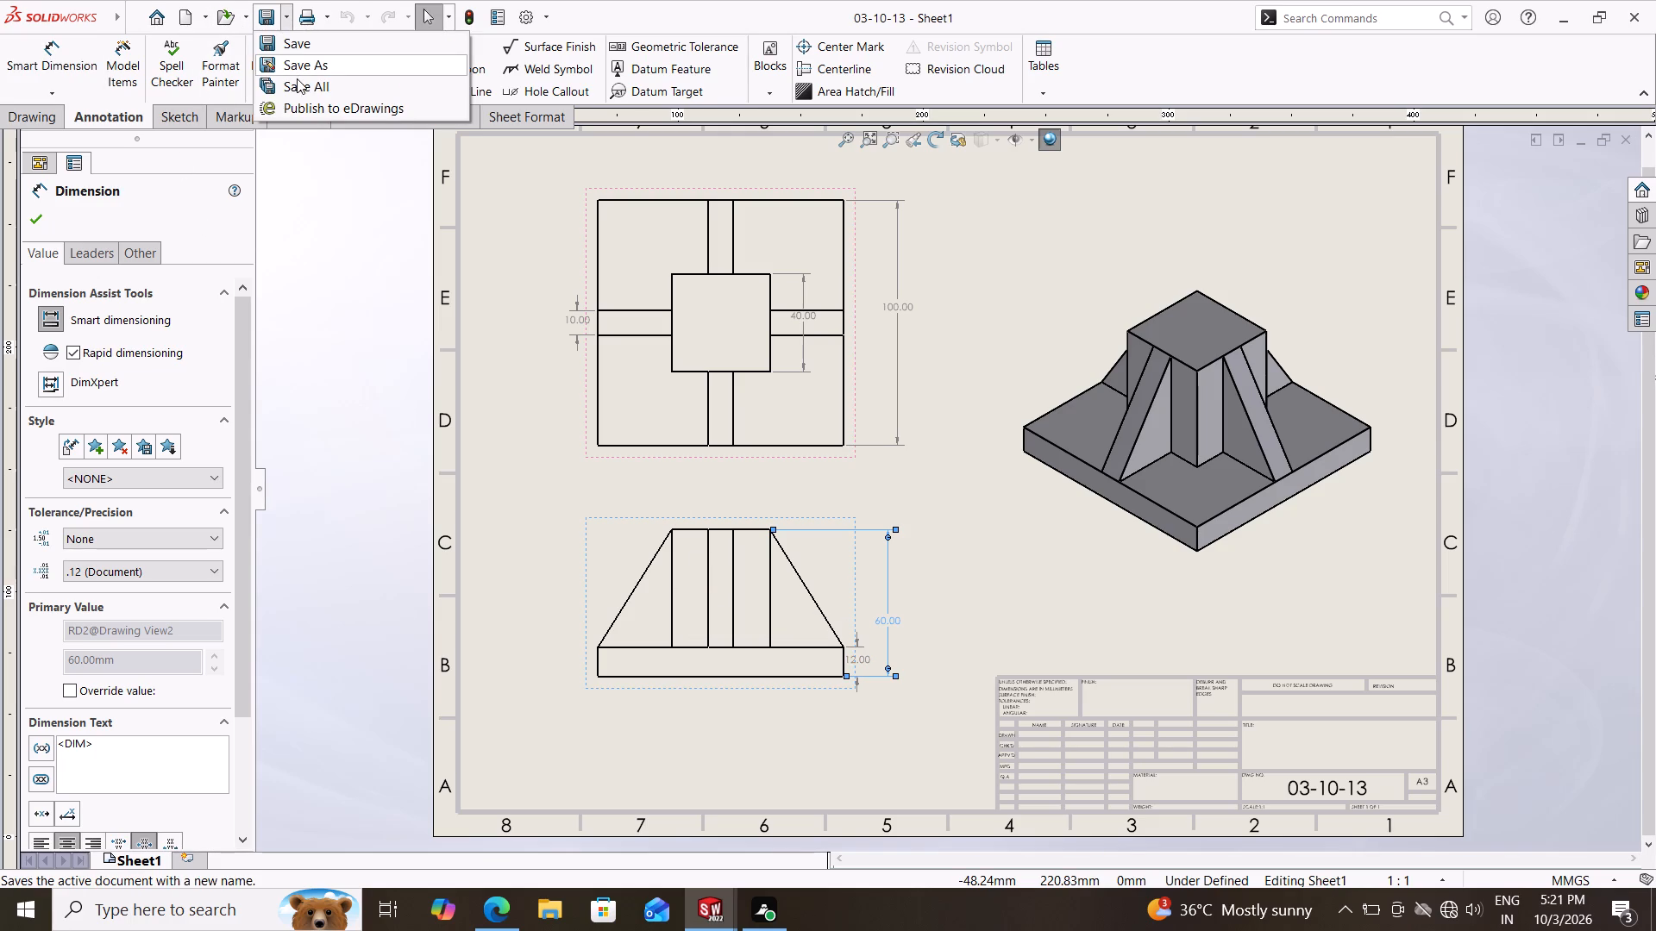
click(301, 68)
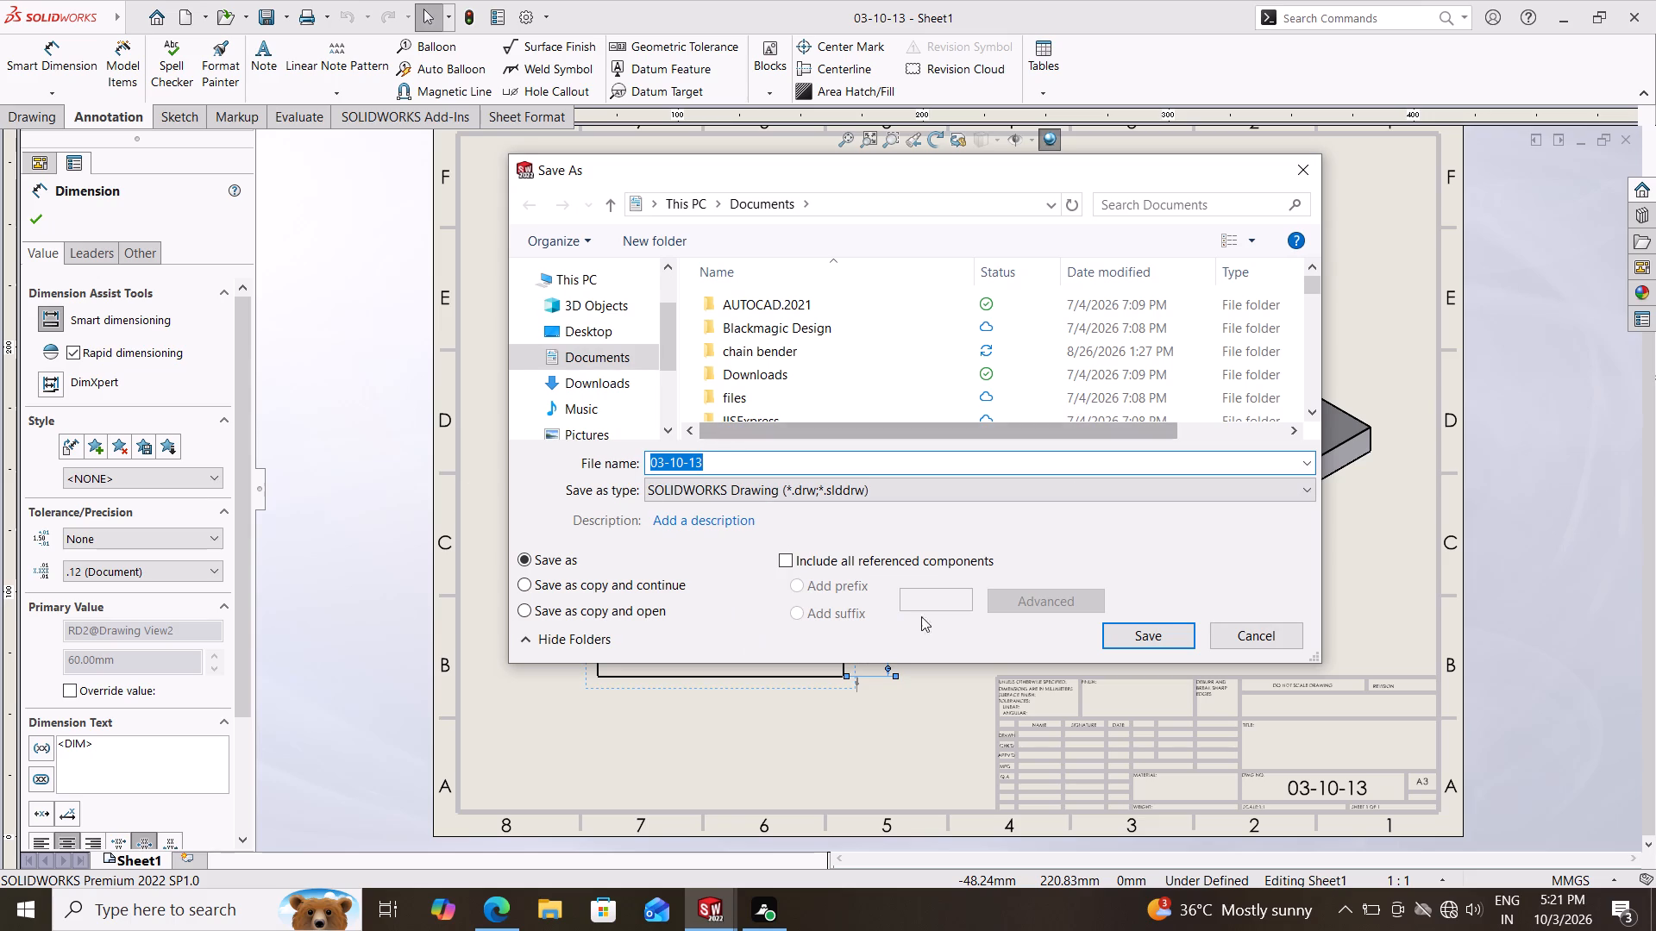
click(977, 490)
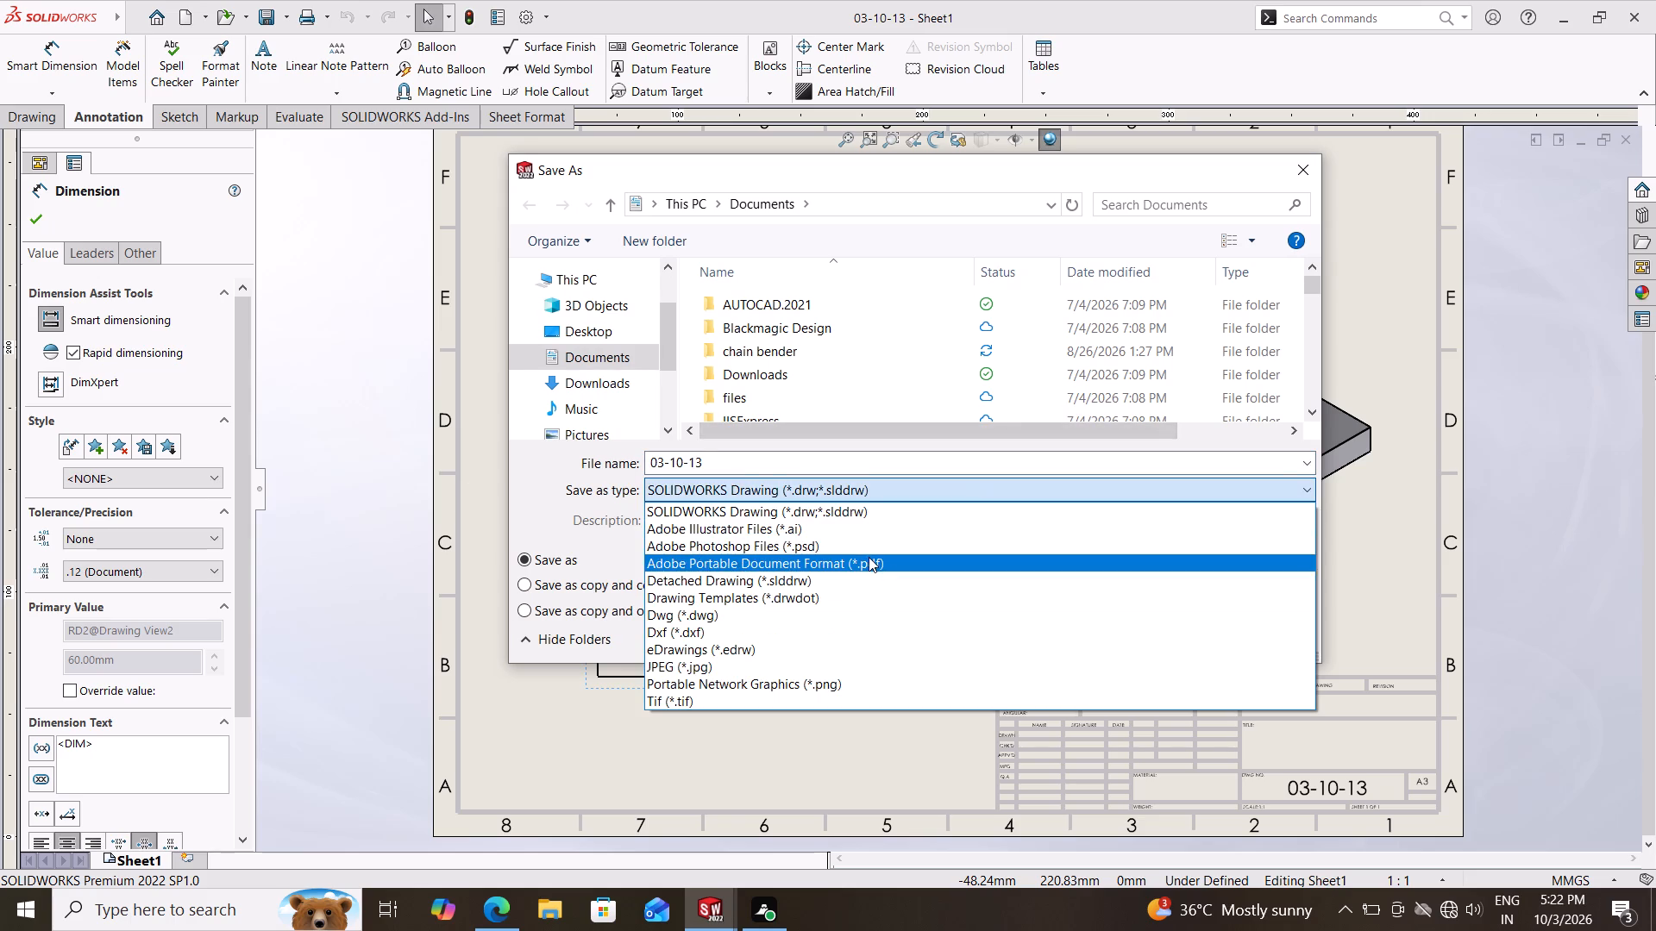
click(869, 557)
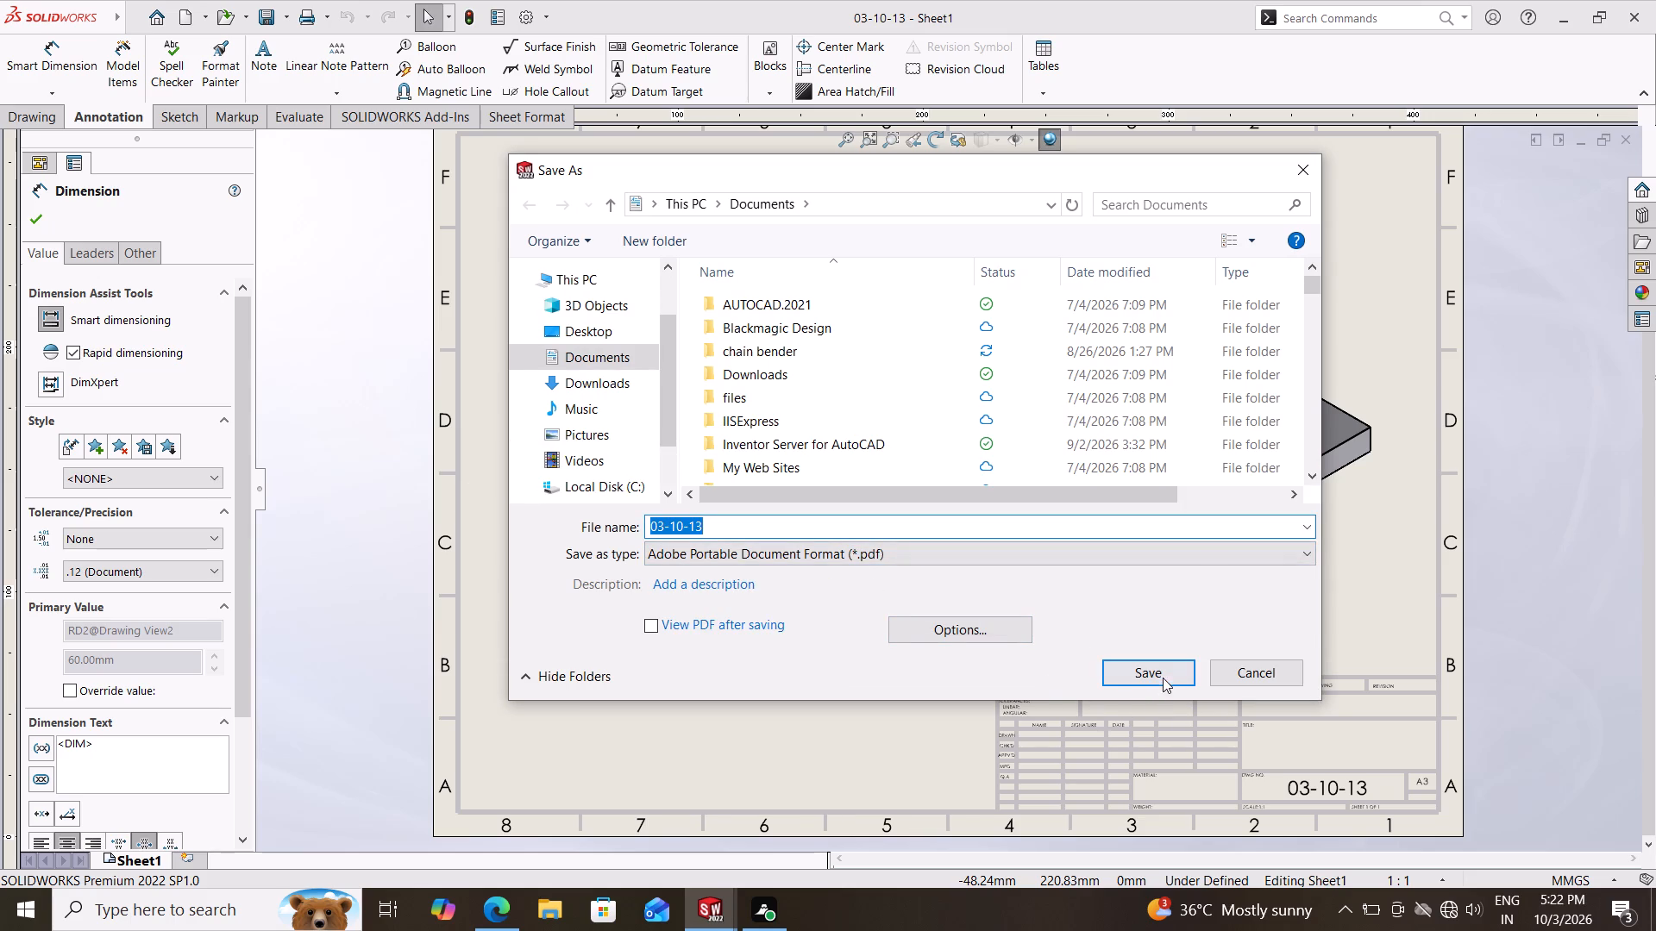
click(1163, 678)
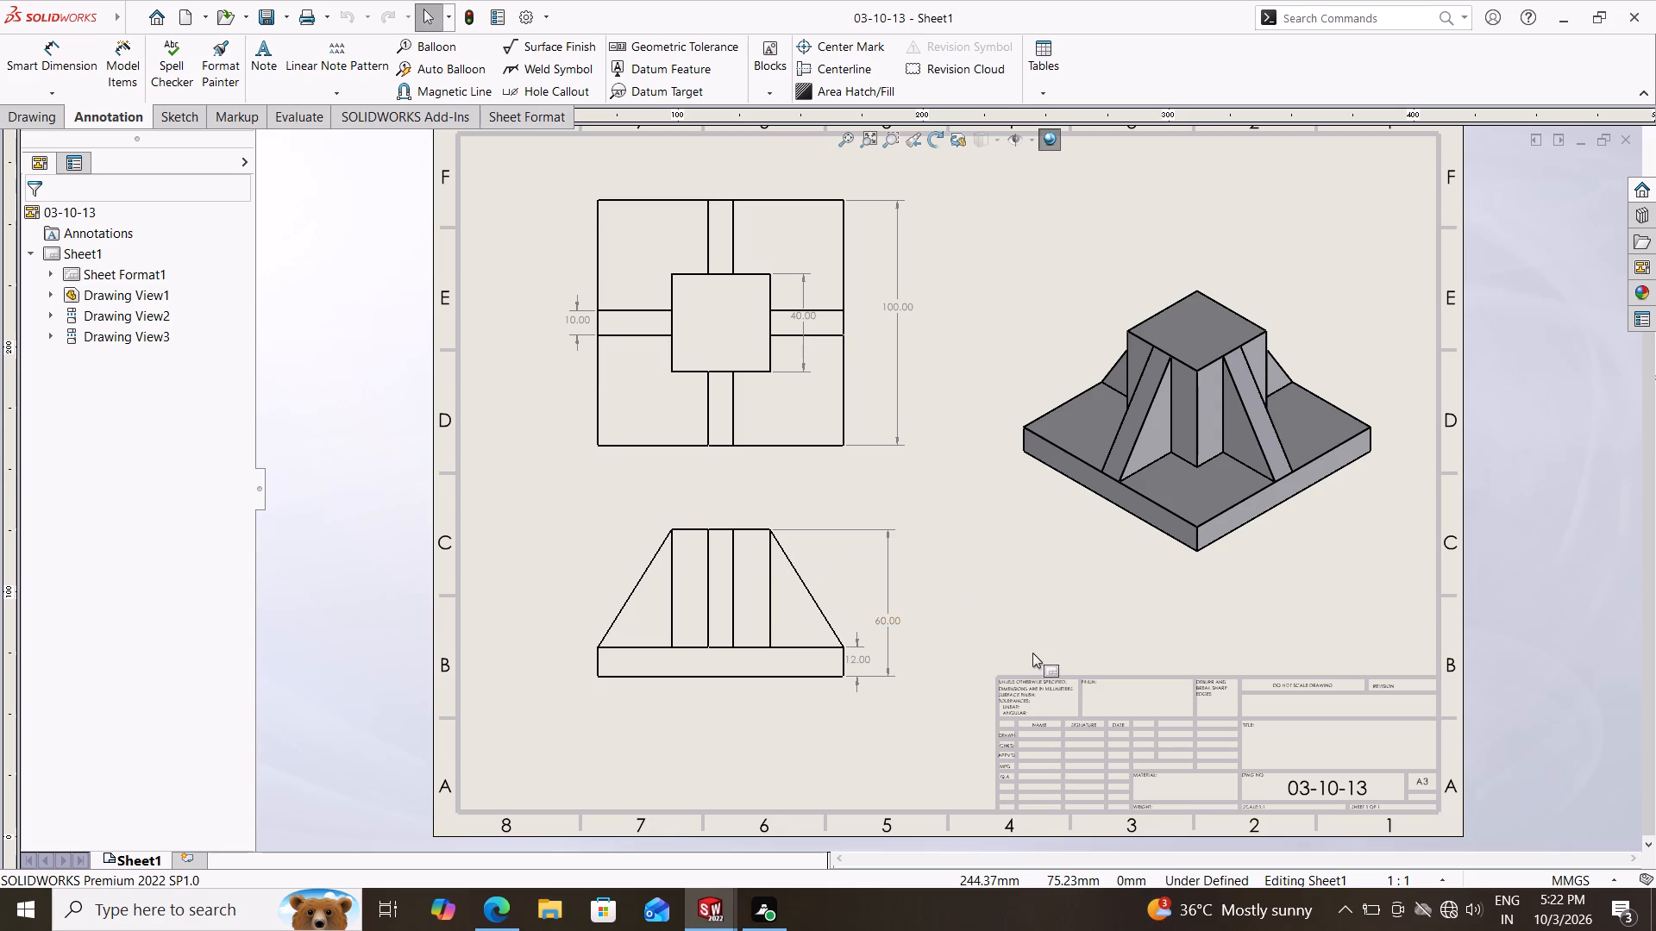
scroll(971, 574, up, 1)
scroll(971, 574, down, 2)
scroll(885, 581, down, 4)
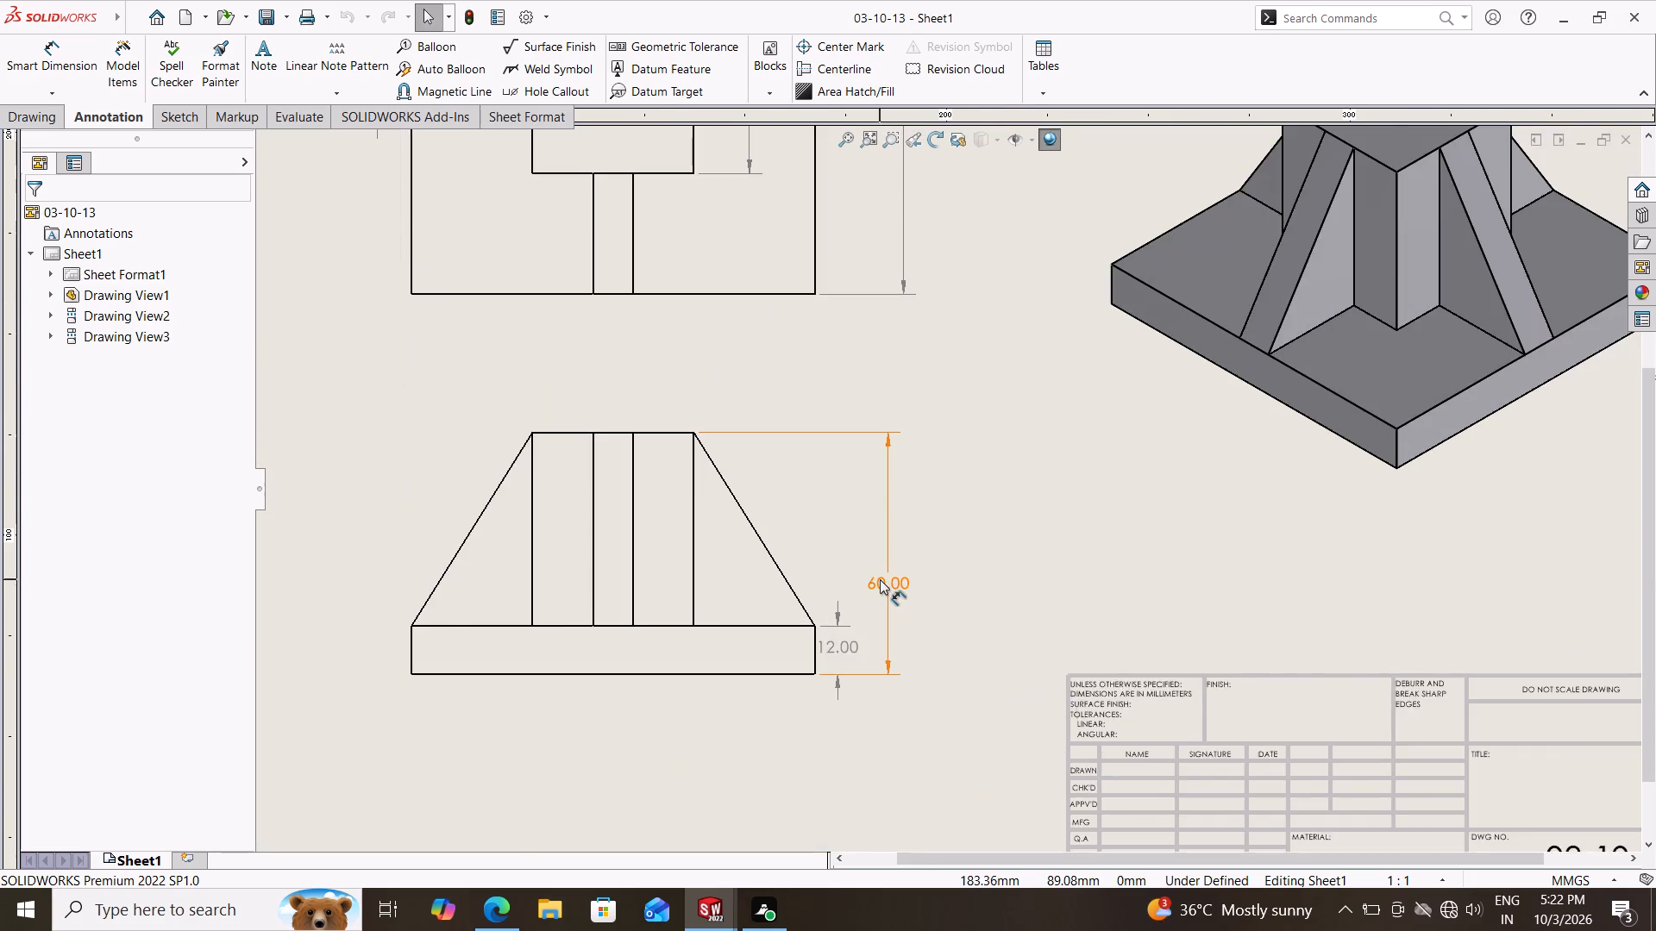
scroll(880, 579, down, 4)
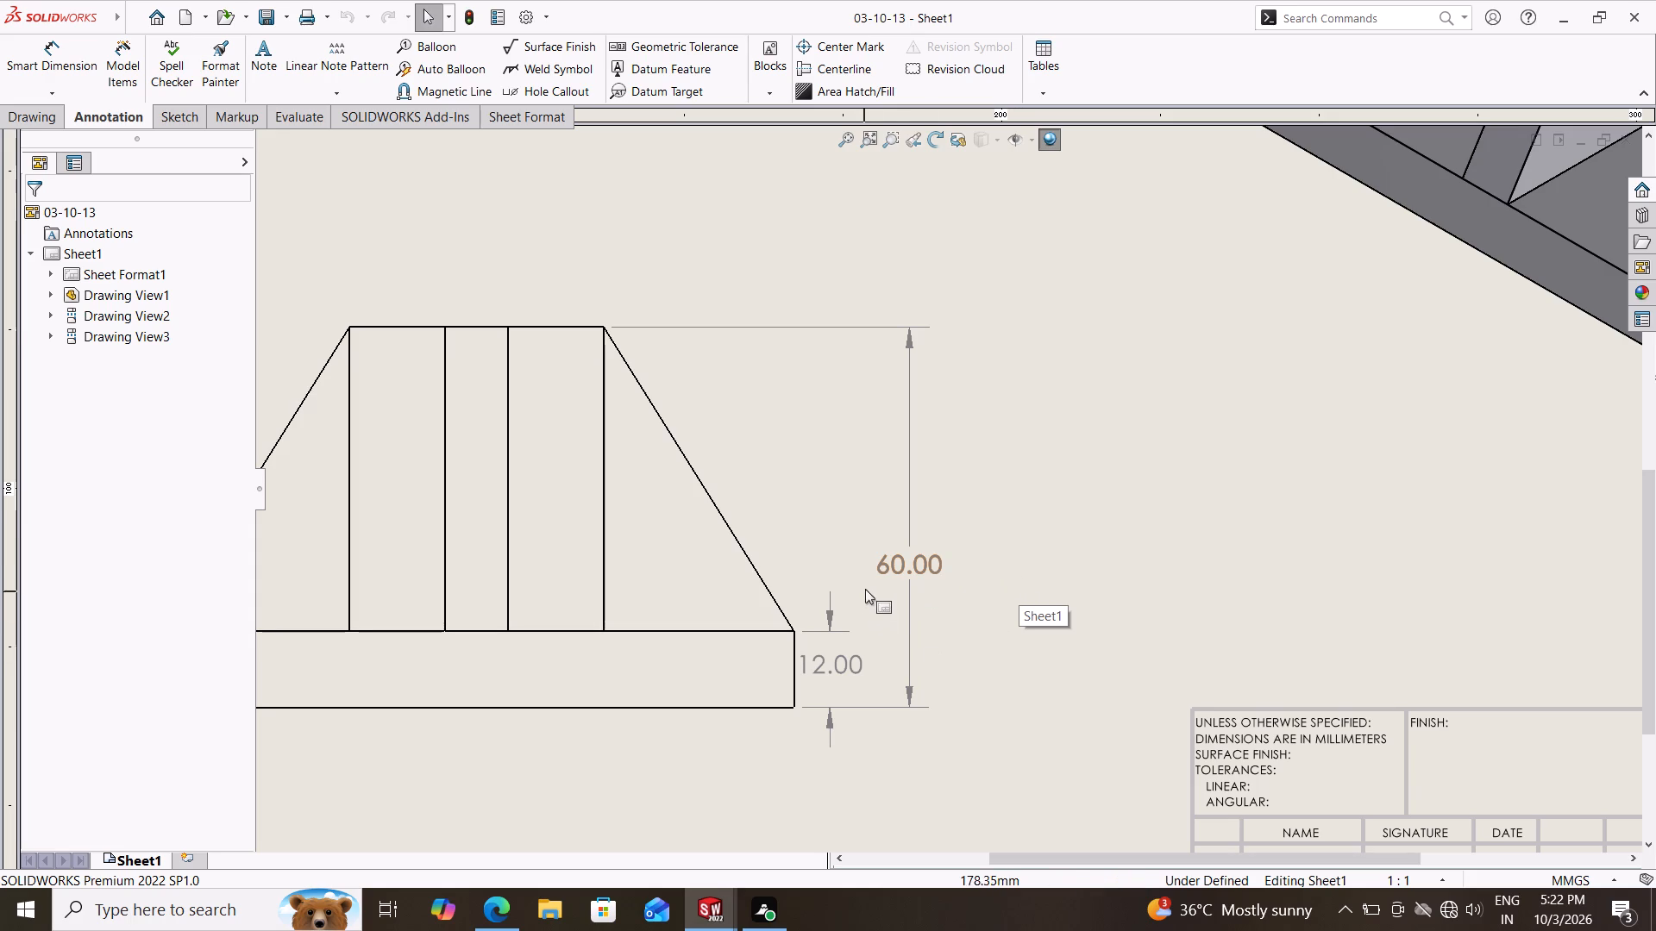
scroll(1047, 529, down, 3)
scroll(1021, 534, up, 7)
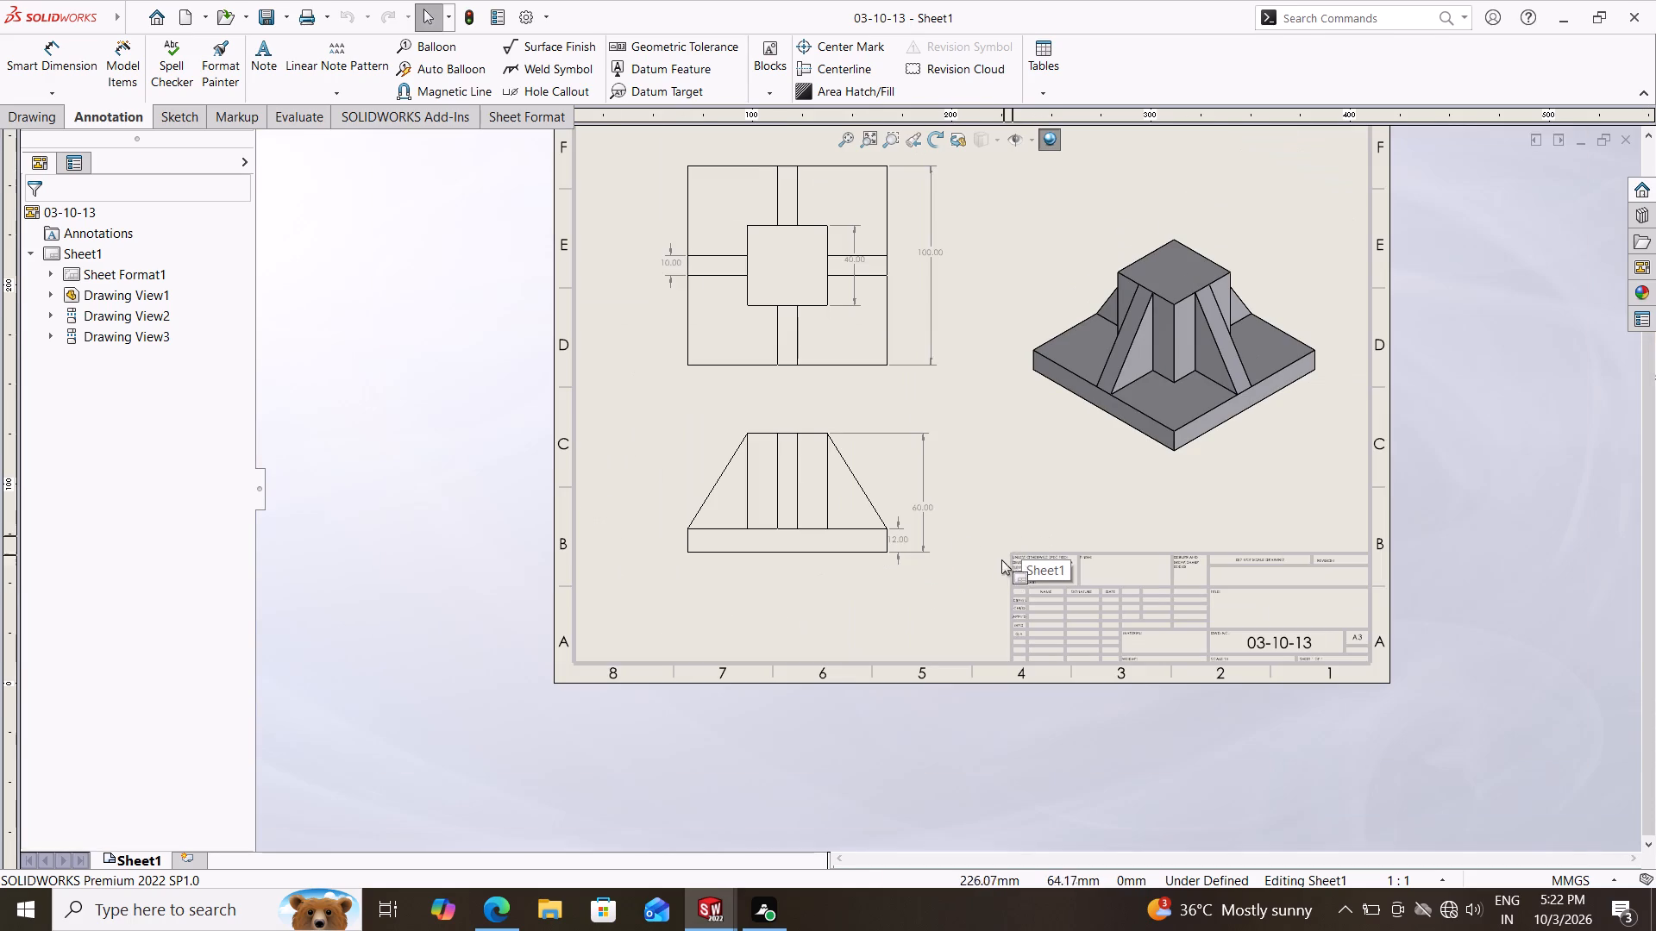